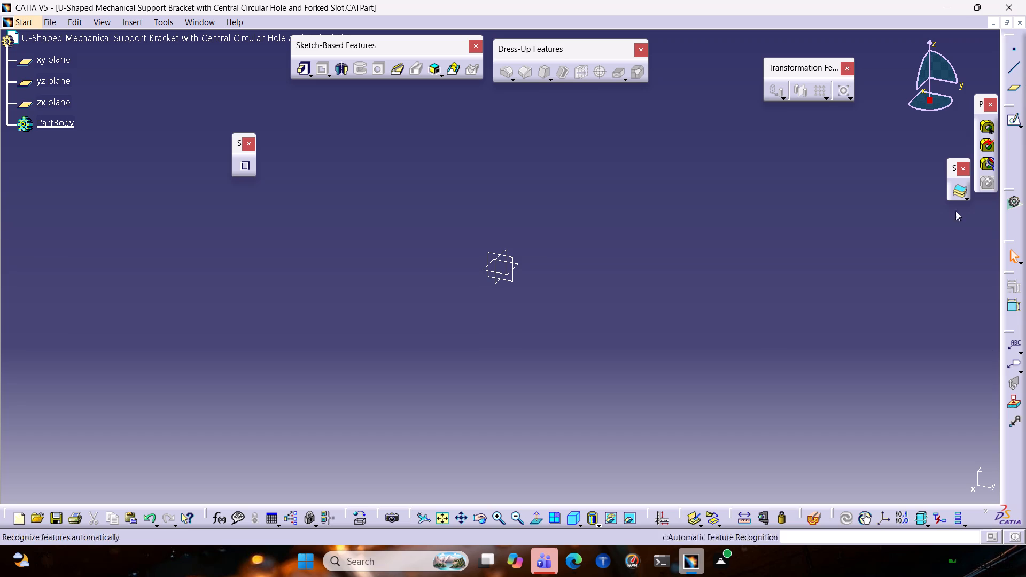
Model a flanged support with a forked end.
Sketch a circle centred on the origin of the xy plane and dimension its diameter to 120 mm.
{"action": "left_click", "coordinate": [37, 63]}
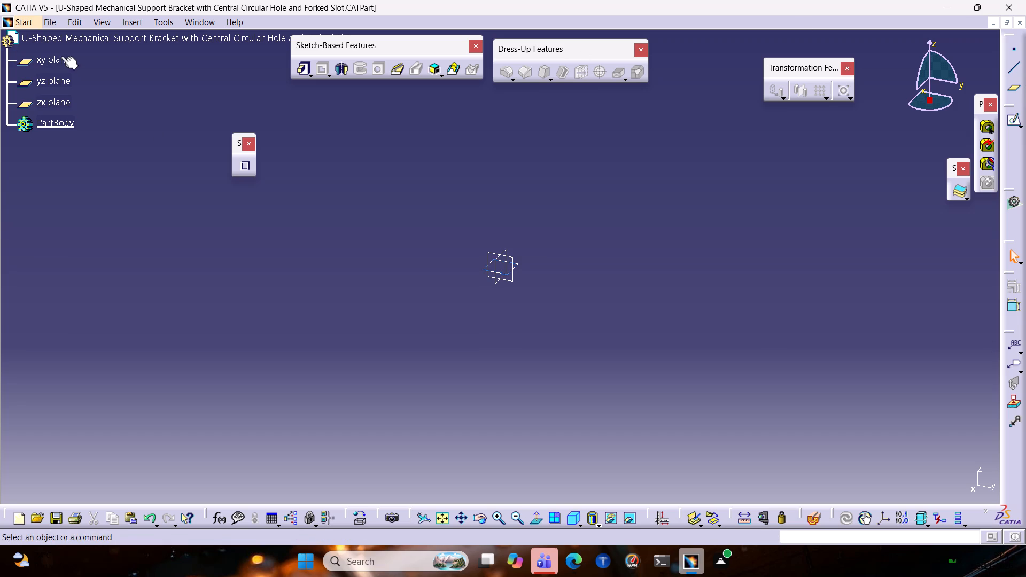
{"action": "left_click", "coordinate": [61, 56]}
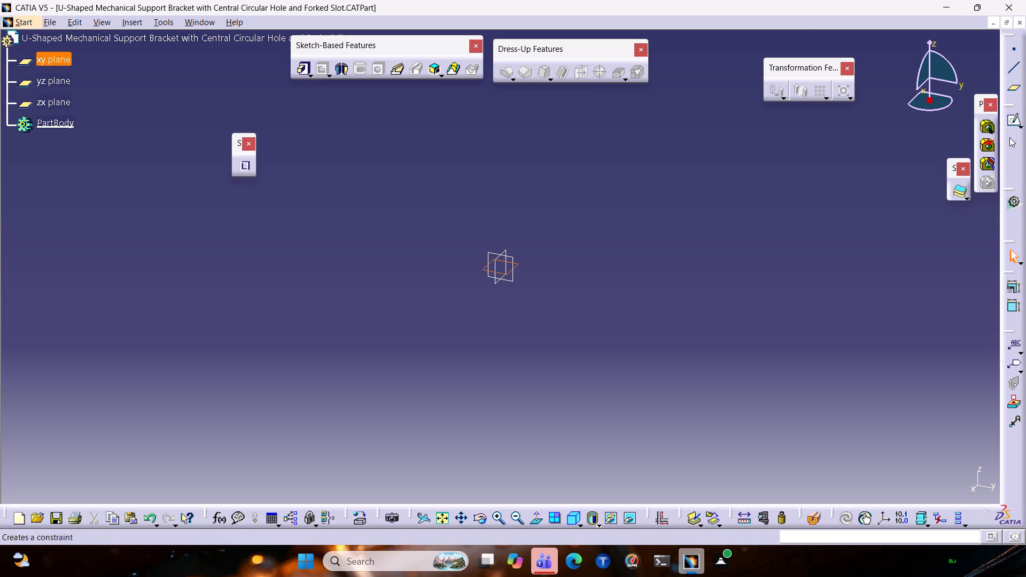
{"action": "left_click", "coordinate": [1009, 124]}
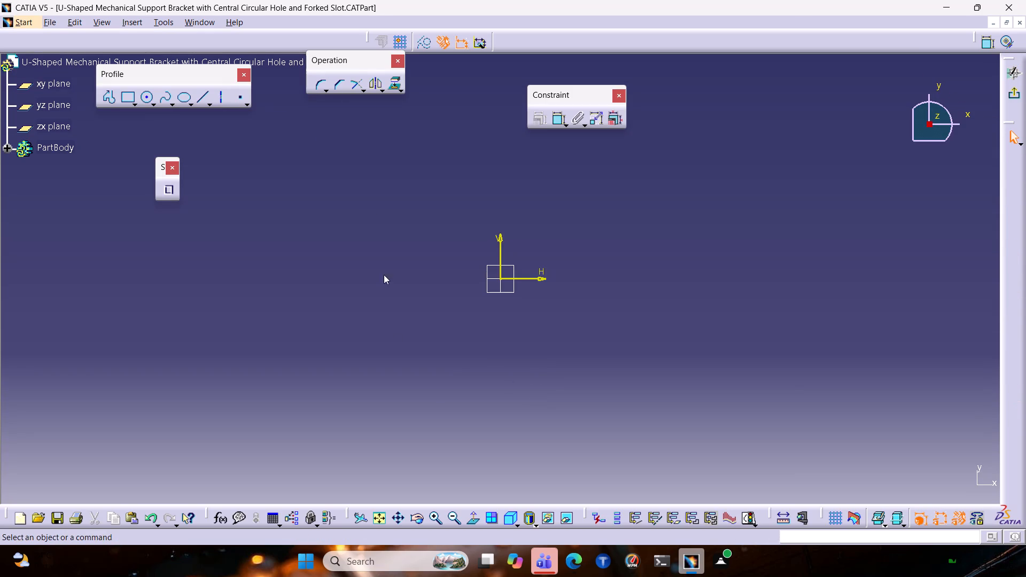
{"action": "left_click", "coordinate": [146, 92]}
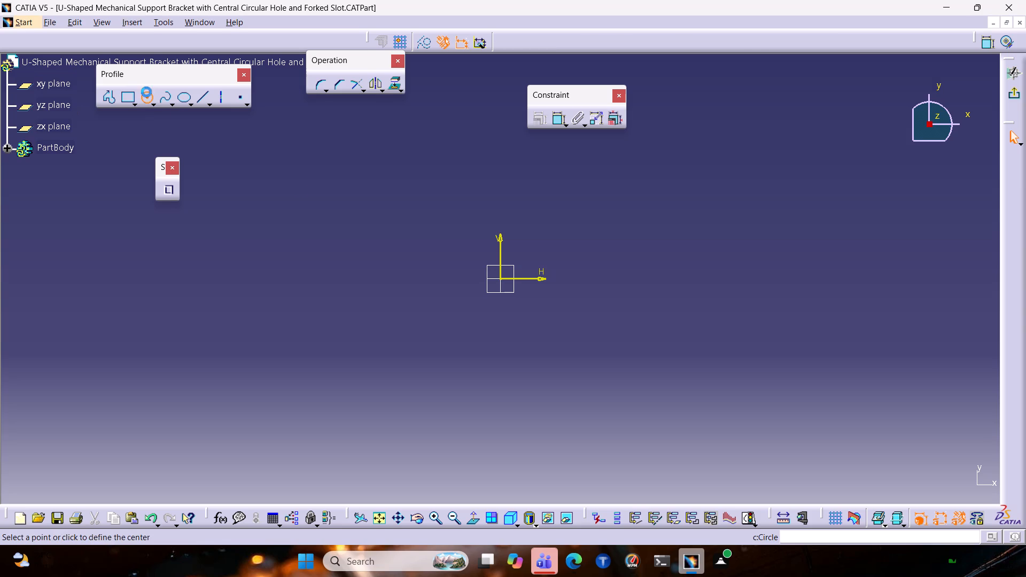
{"action": "left_click", "coordinate": [500, 277]}
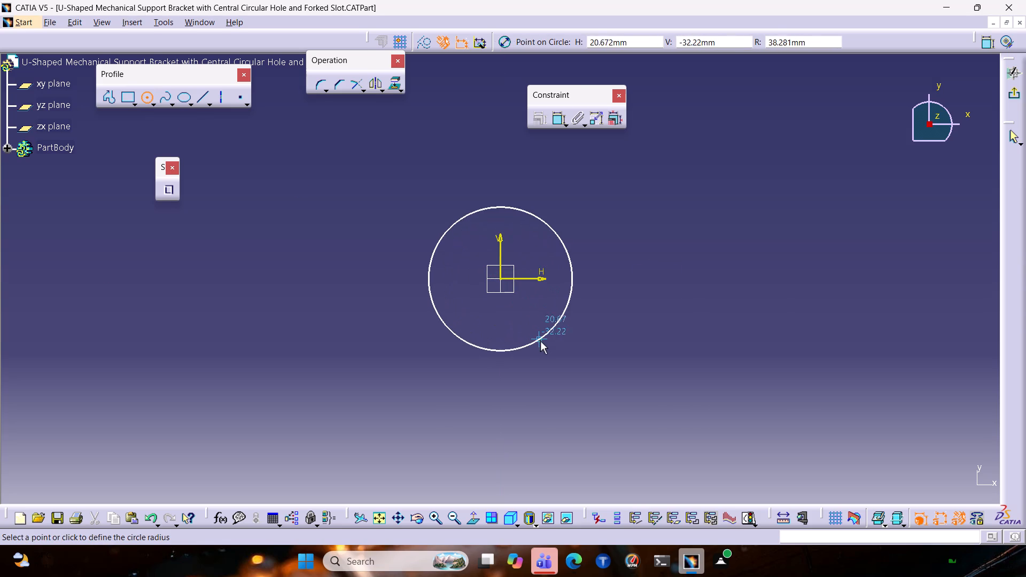
{"action": "left_click", "coordinate": [540, 344]}
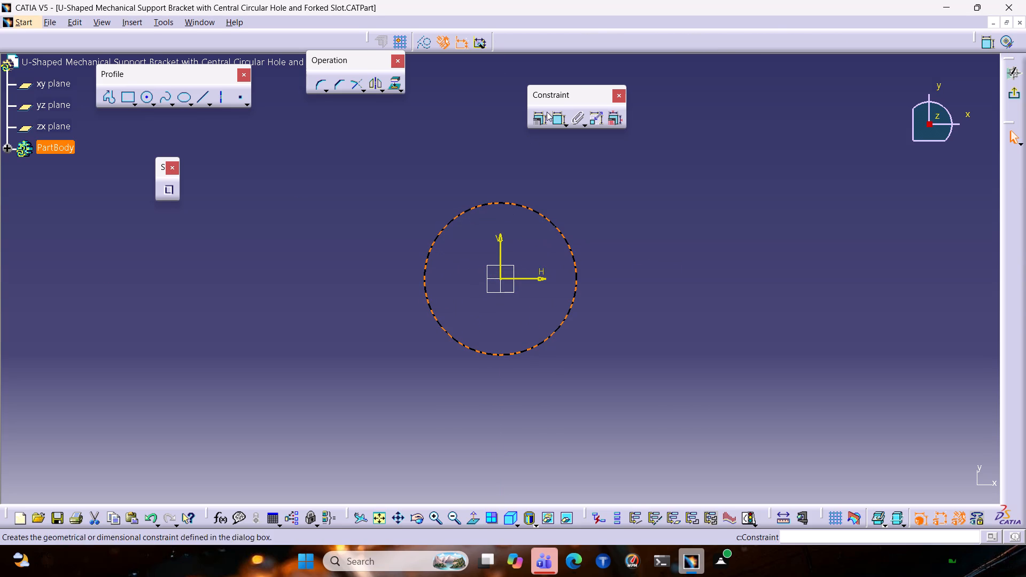
{"action": "left_click", "coordinate": [555, 113]}
{"action": "left_click", "coordinate": [615, 237]}
{"action": "double_click", "coordinate": [615, 237]}
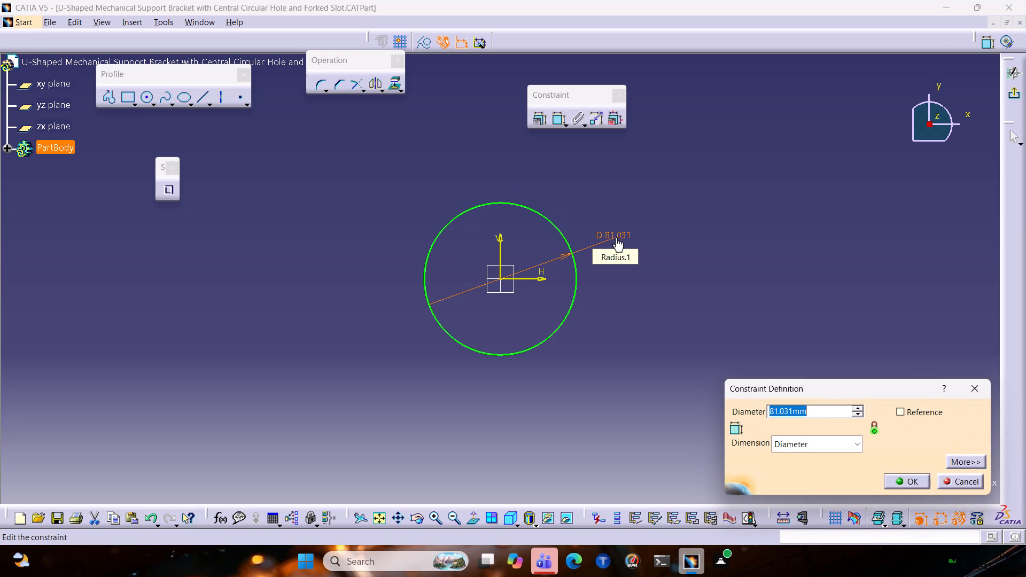
{"action": "type", "text": "120"}
{"action": "key", "text": "Return"}
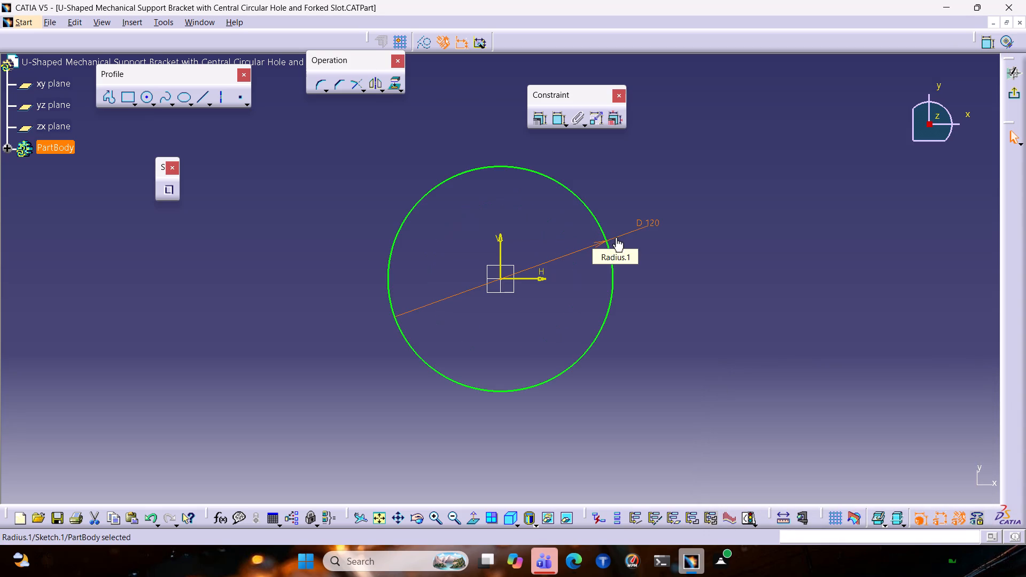
Add a concentric inner circle at the origin and dimension its diameter to 60 mm.
{"action": "left_click", "coordinate": [142, 97]}
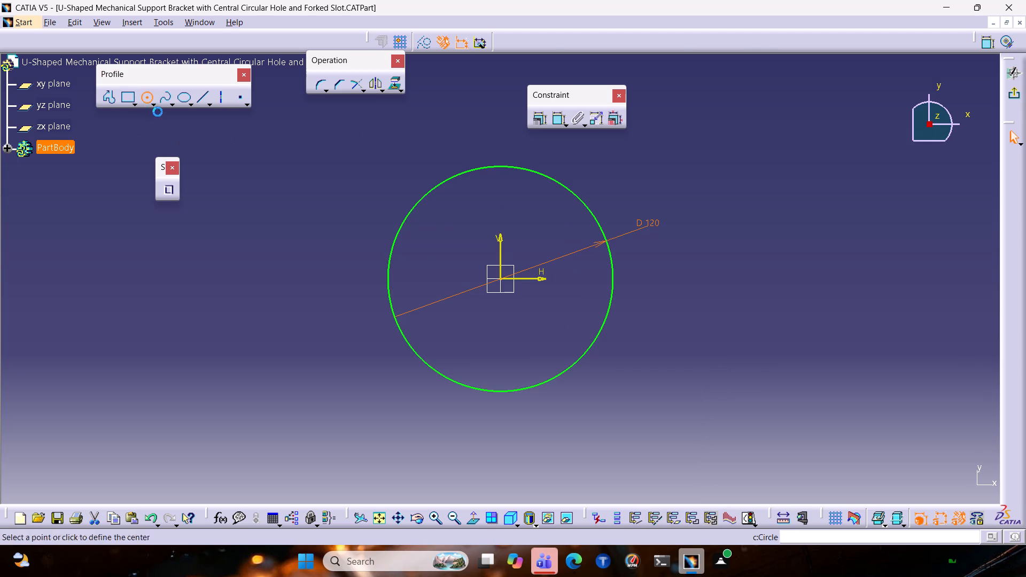
{"action": "left_click", "coordinate": [500, 279]}
{"action": "left_click", "coordinate": [518, 349]}
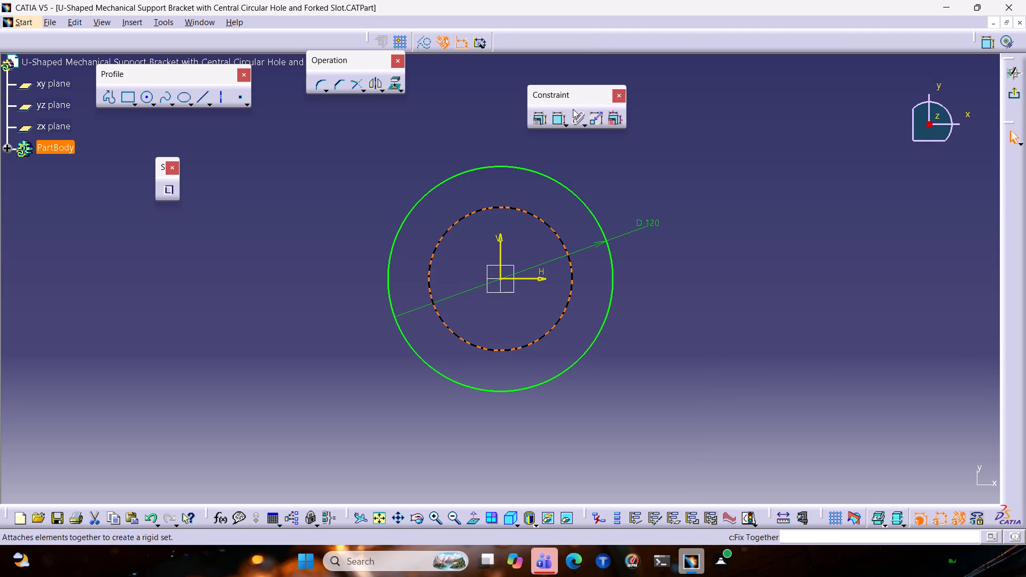
{"action": "left_click", "coordinate": [552, 114]}
{"action": "left_click", "coordinate": [611, 186]}
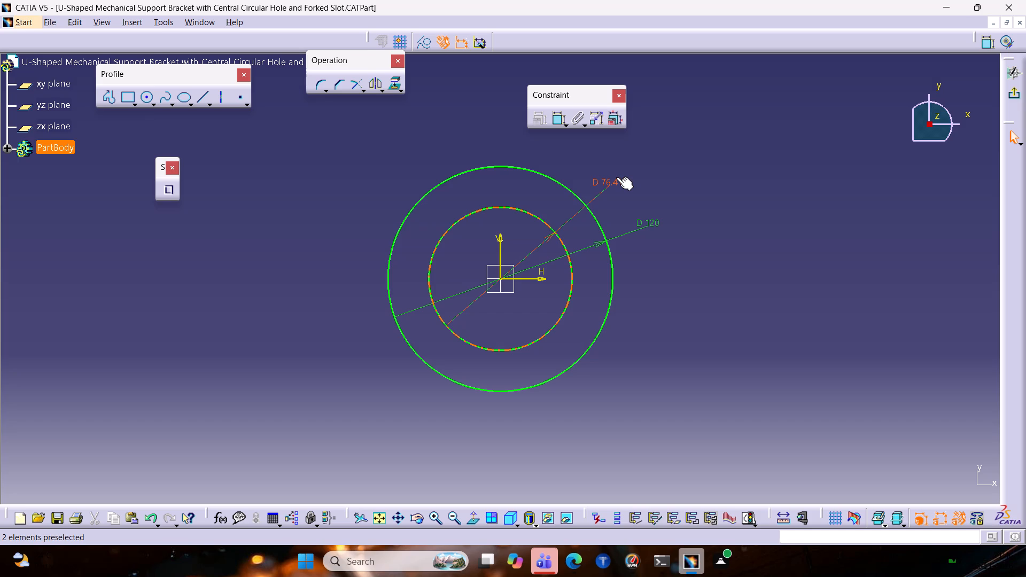
{"action": "double_click", "coordinate": [614, 179]}
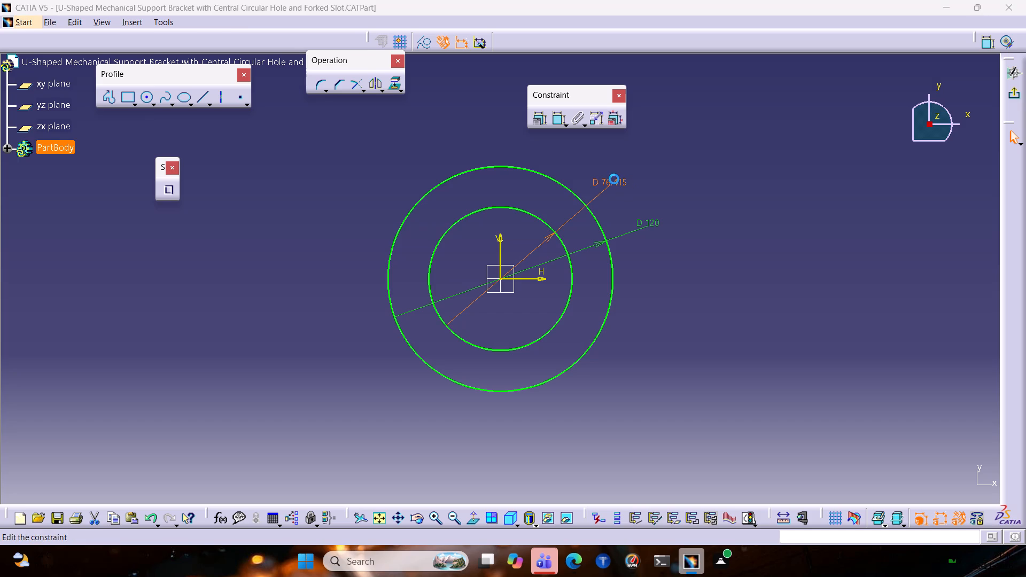
{"action": "type", "text": "66"}
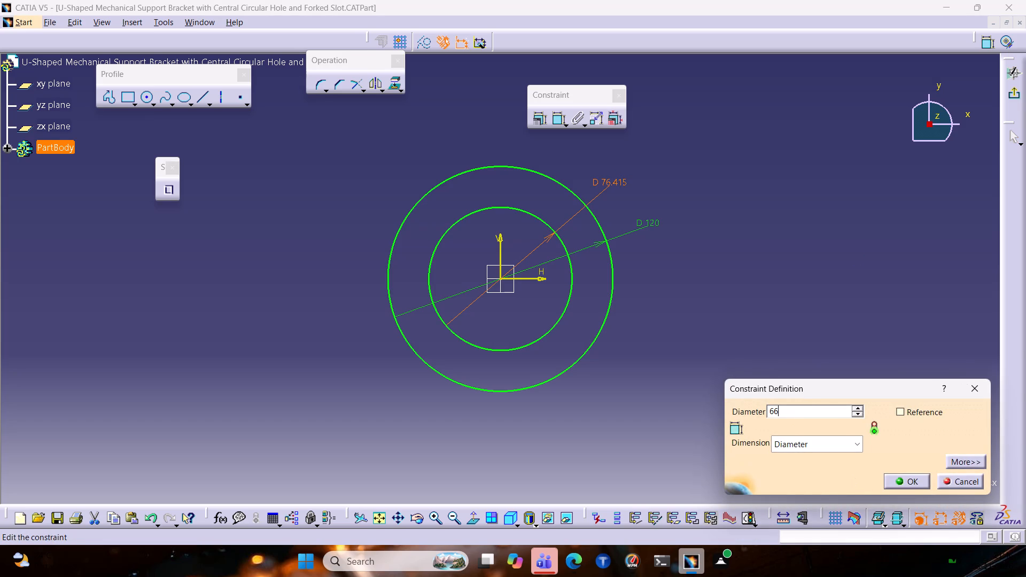
{"action": "key", "text": "BackSpace"}
{"action": "key", "text": "0"}
{"action": "key", "text": "Return"}
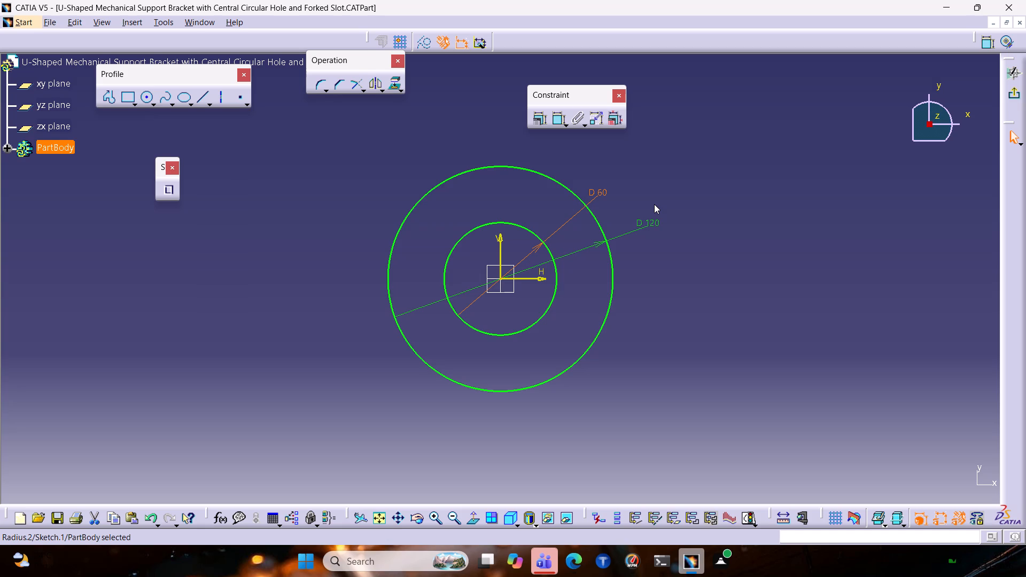
Exit the sketch and pad the two-circle profile to a length of 35 mm.
{"action": "left_click", "coordinate": [1018, 100]}
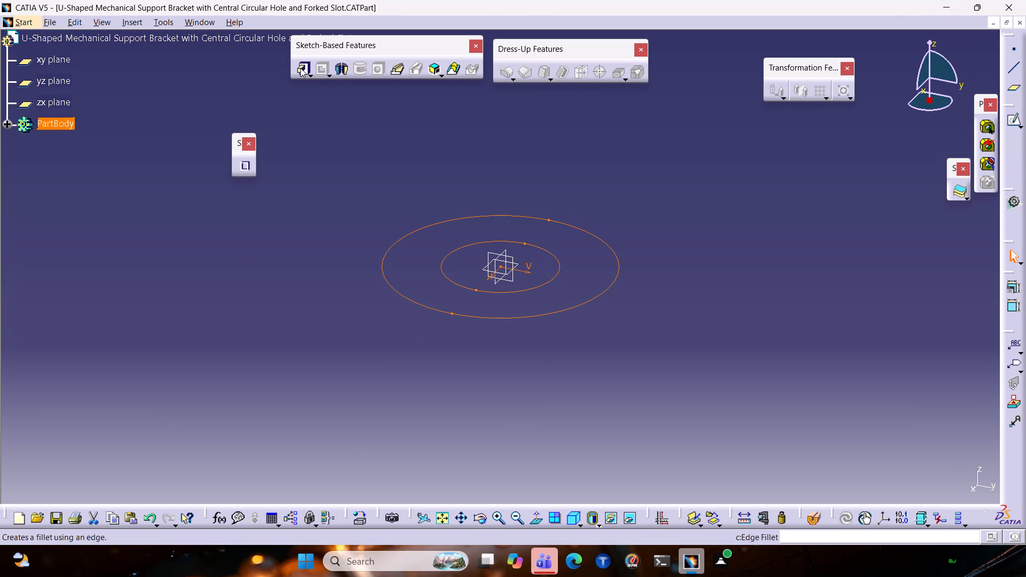
{"action": "left_click", "coordinate": [300, 68]}
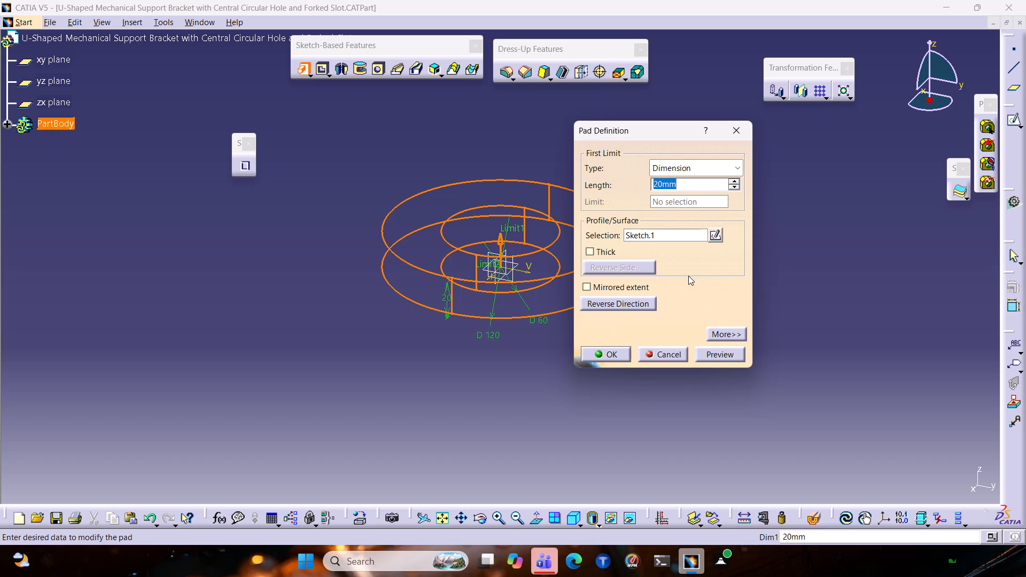
{"action": "type", "text": "35"}
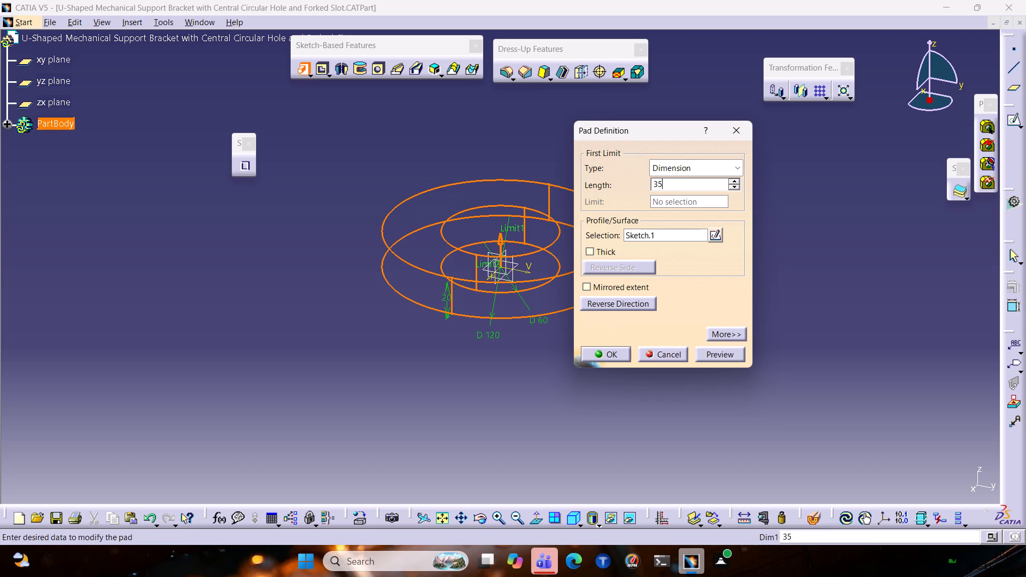
{"action": "left_click", "coordinate": [708, 357]}
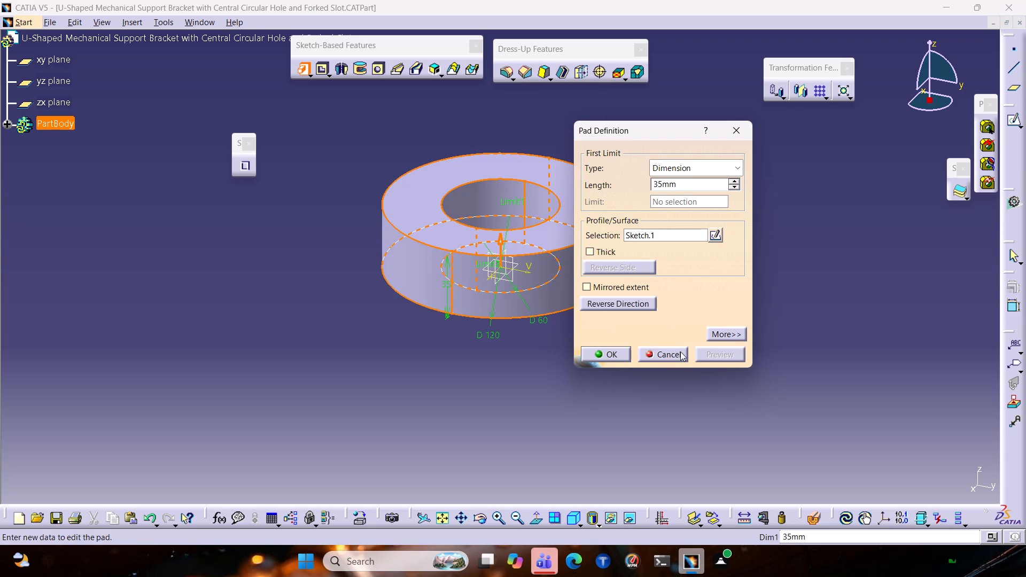
{"action": "left_click", "coordinate": [586, 355]}
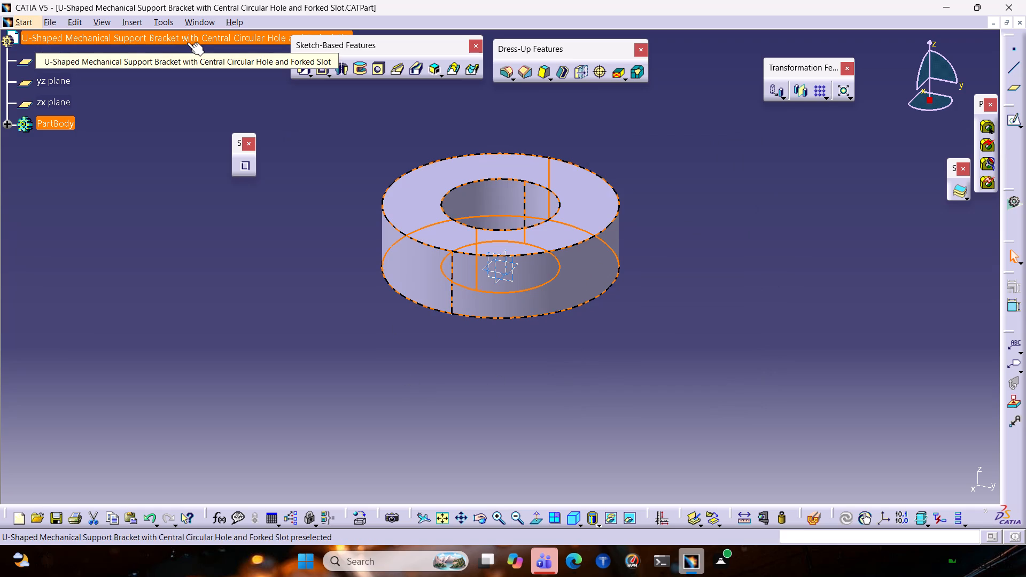
{"action": "left_click", "coordinate": [773, 328]}
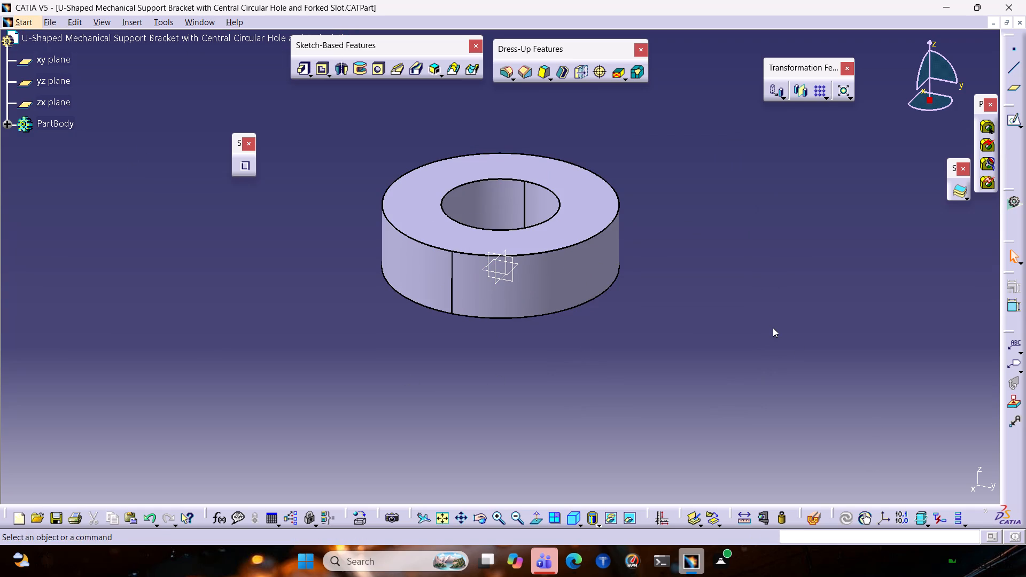
Start a new sketch on the flat top face of the ring.
{"action": "left_click", "coordinate": [568, 238]}
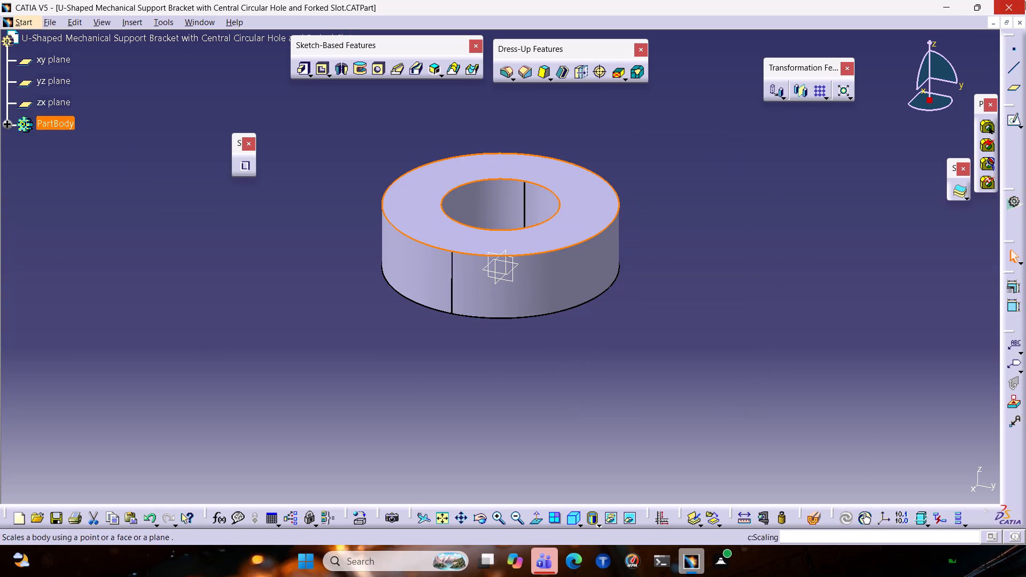
{"action": "left_click", "coordinate": [1015, 124]}
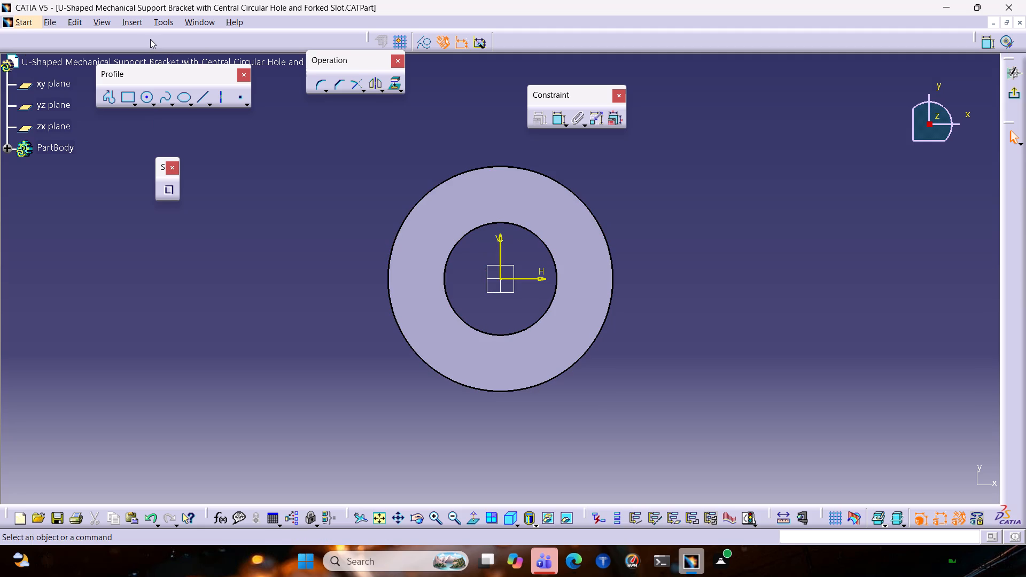
Search the Documents folder for "fig 57" and open the Fig 57 part.
{"action": "left_click", "coordinate": [162, 22]}
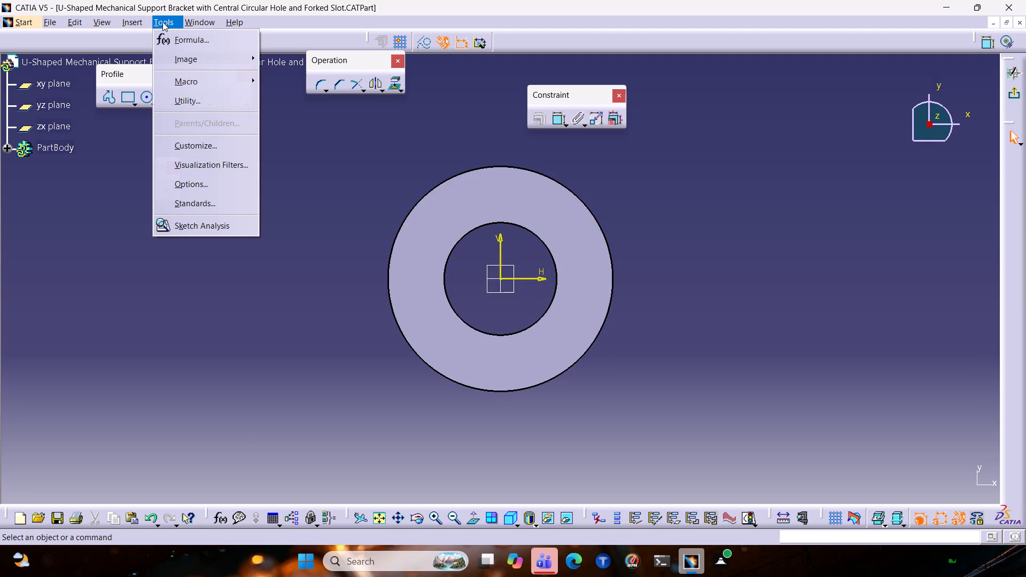
{"action": "left_click", "coordinate": [43, 22]}
{"action": "left_click", "coordinate": [49, 24]}
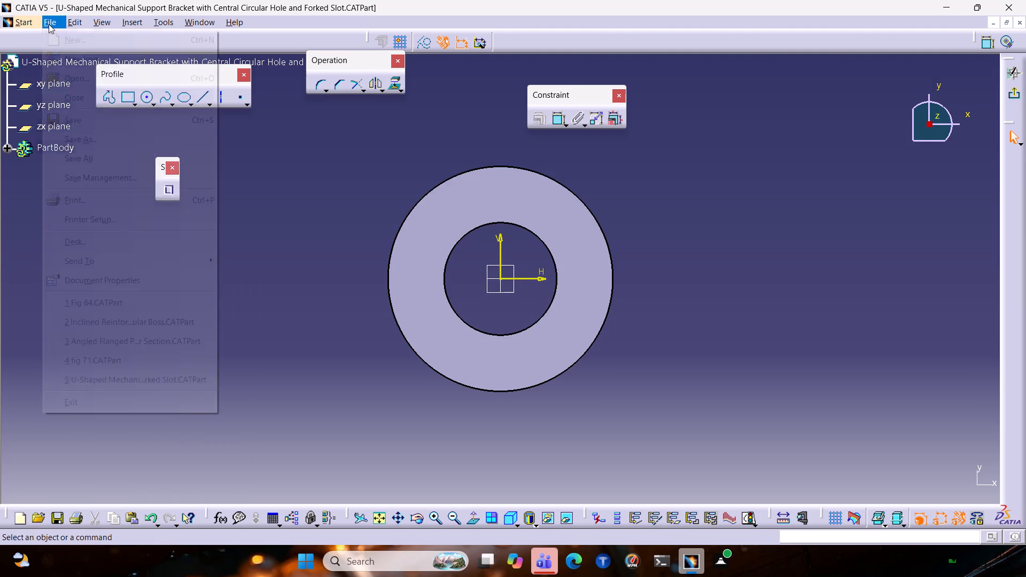
{"action": "left_click", "coordinate": [81, 85]}
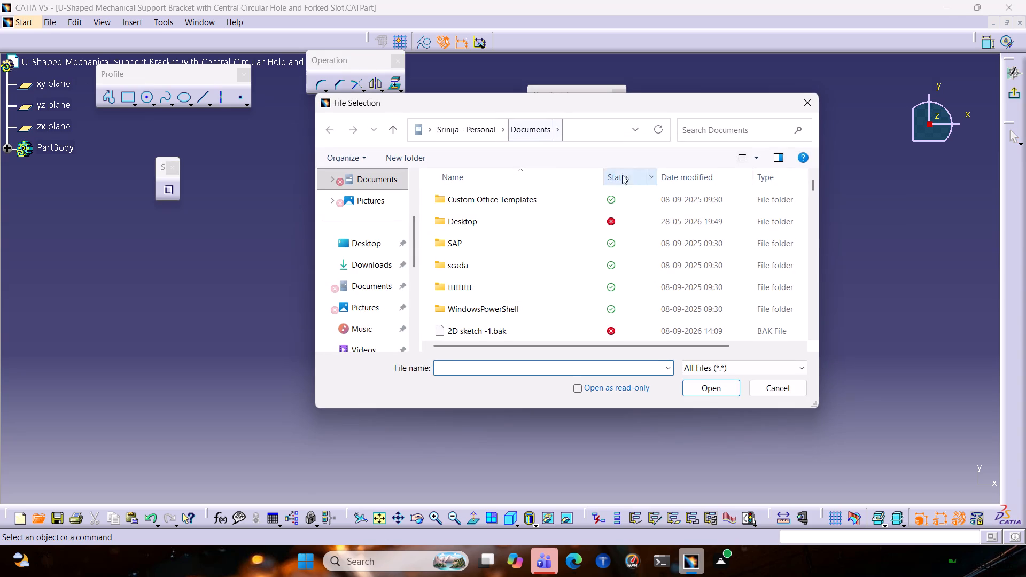
{"action": "left_click", "coordinate": [718, 134]}
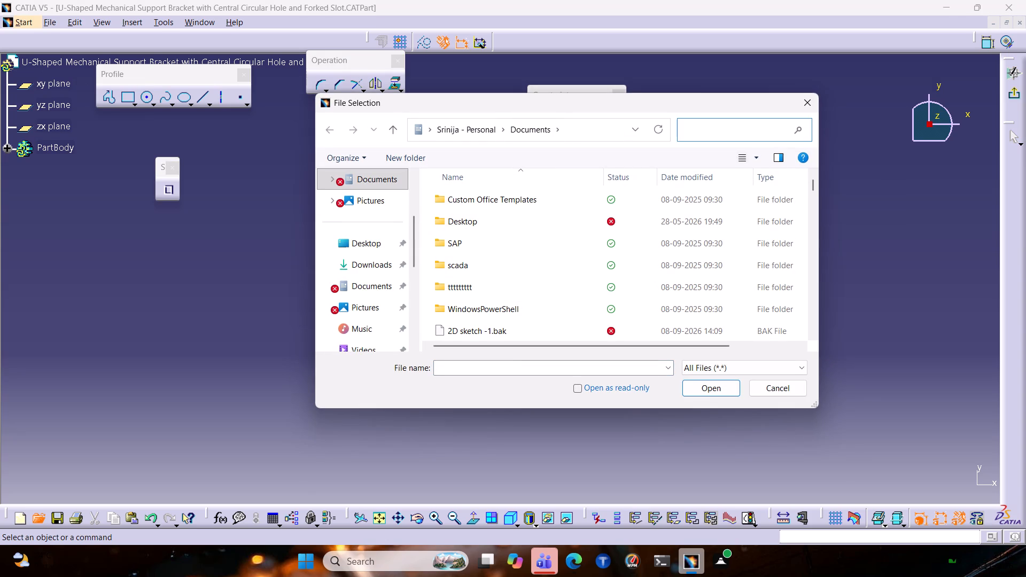
{"action": "type", "text": "fig 57"}
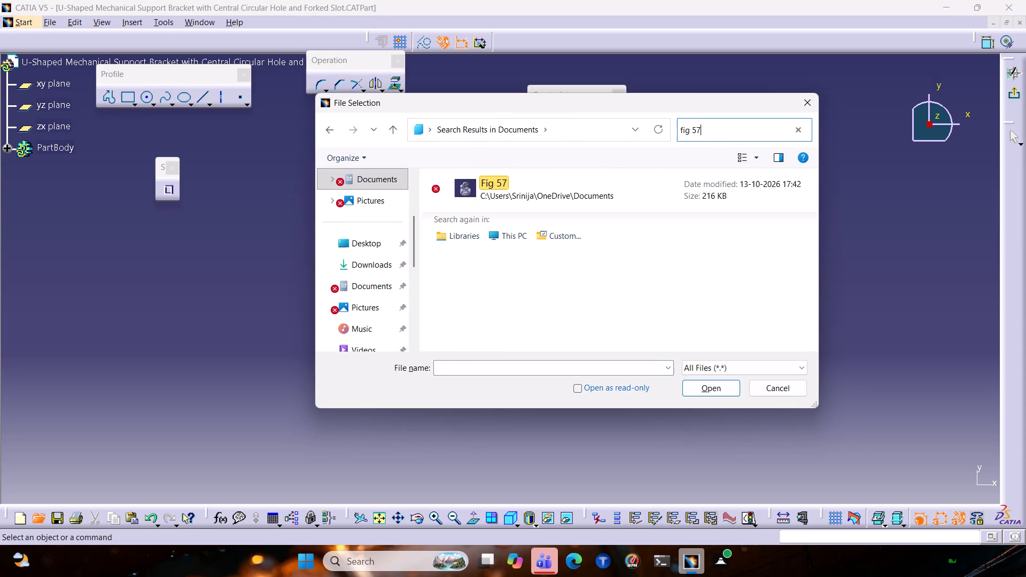
{"action": "left_click", "coordinate": [675, 192]}
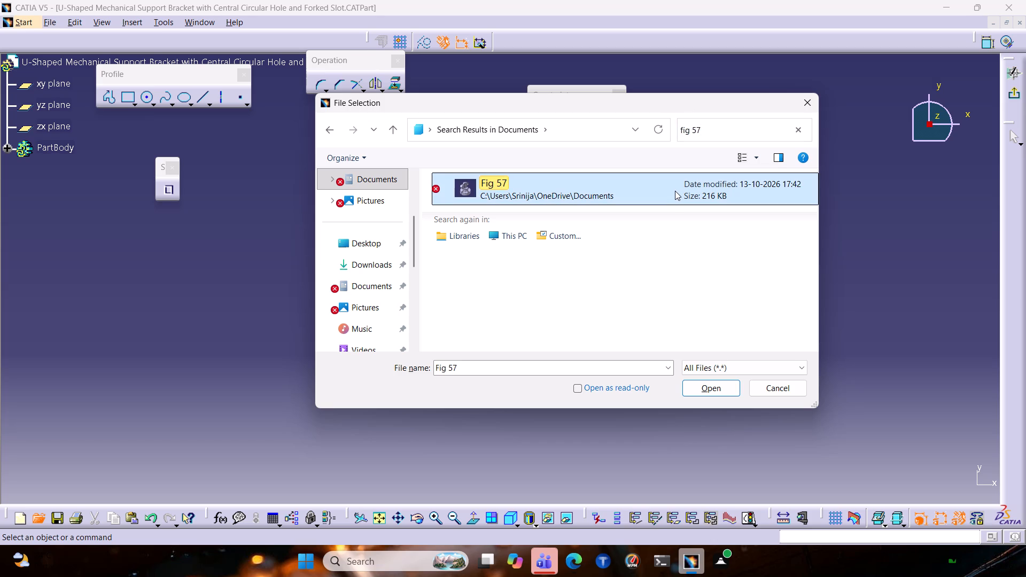
{"action": "left_click", "coordinate": [696, 385]}
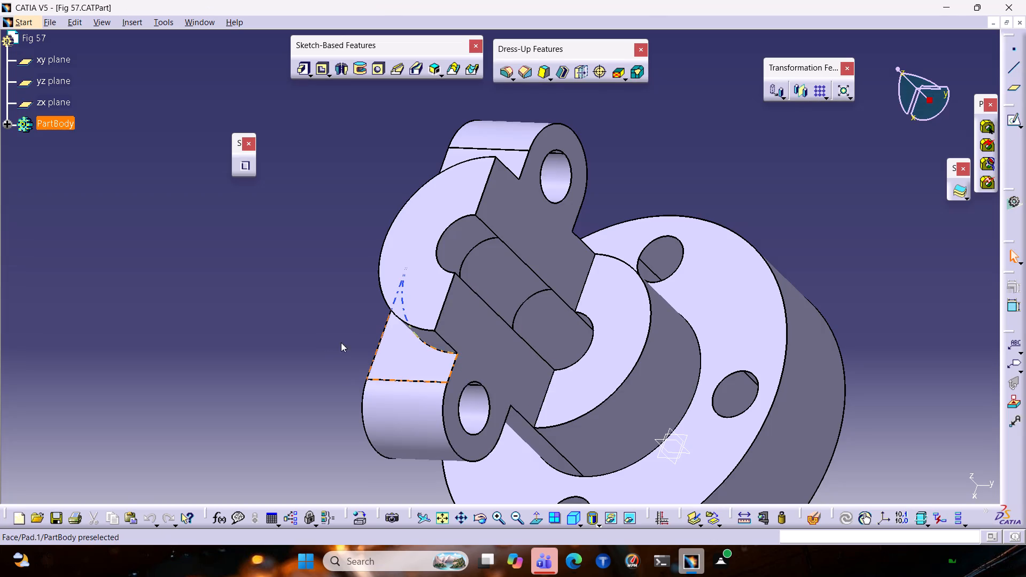
Examine the Fig 57 part's shape and feature tree, including its base circle sketch and two-hole lug sketch.
{"action": "middle_click_drag", "start_coordinate": [844, 251], "coordinate": [634, 248]}
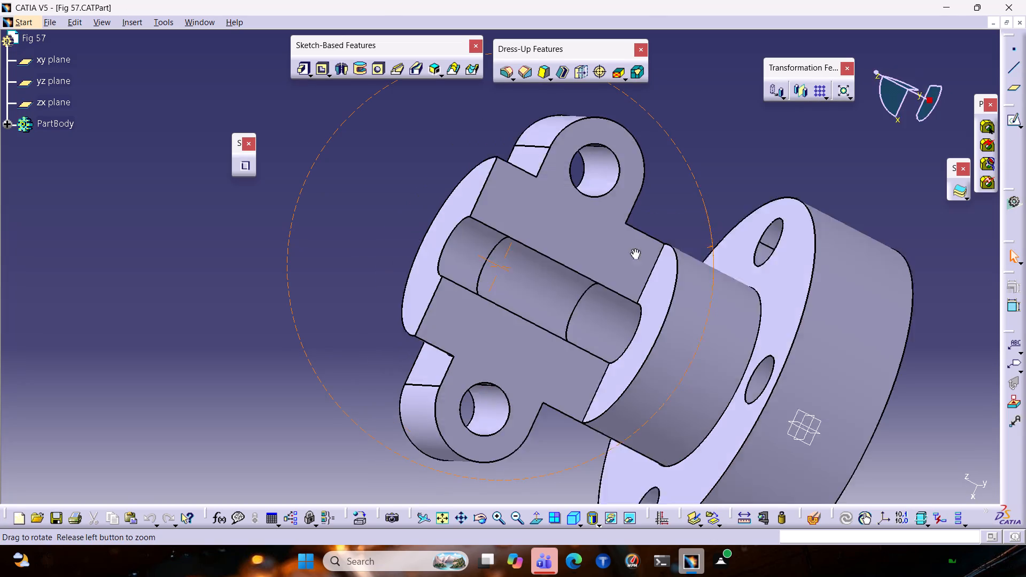
{"action": "middle_click_drag", "start_coordinate": [634, 248], "coordinate": [843, 239]}
{"action": "scroll", "coordinate": [834, 256], "scroll_direction": "down", "scroll_amount": 1}
{"action": "middle_click_drag", "start_coordinate": [714, 343], "coordinate": [714, 336], "text": "ctrl"}
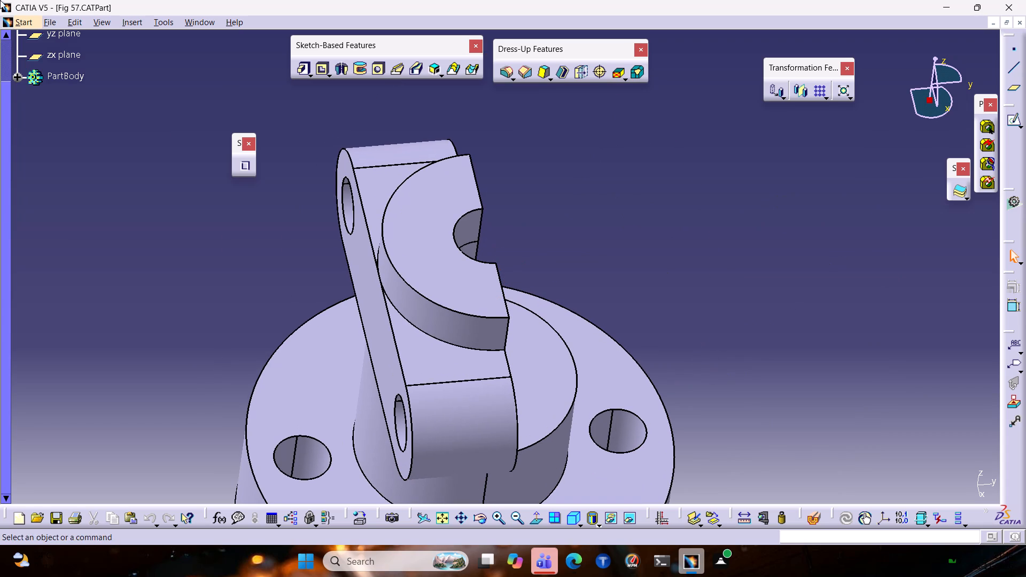
{"action": "left_click", "coordinate": [16, 76]}
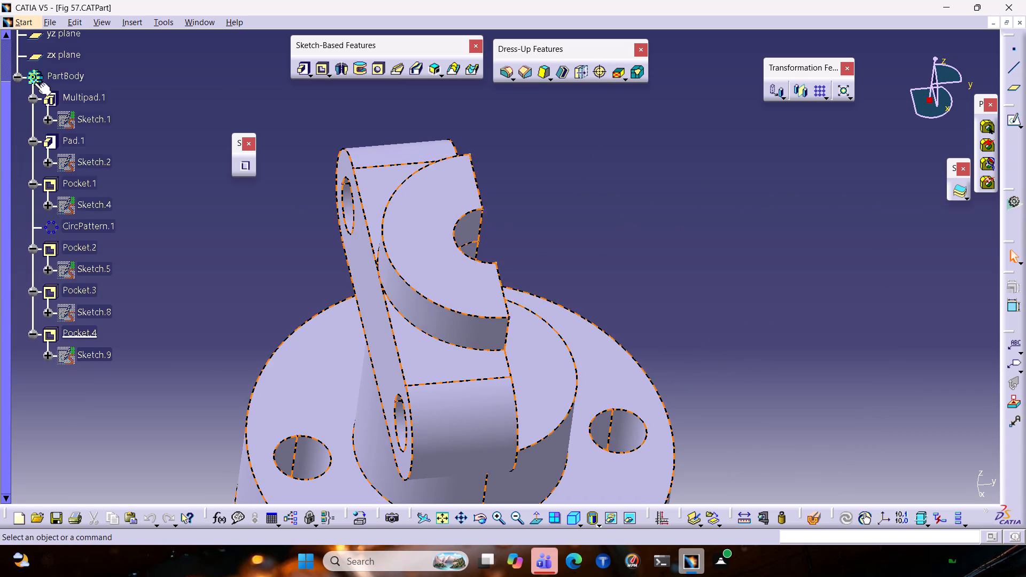
{"action": "double_click", "coordinate": [81, 118]}
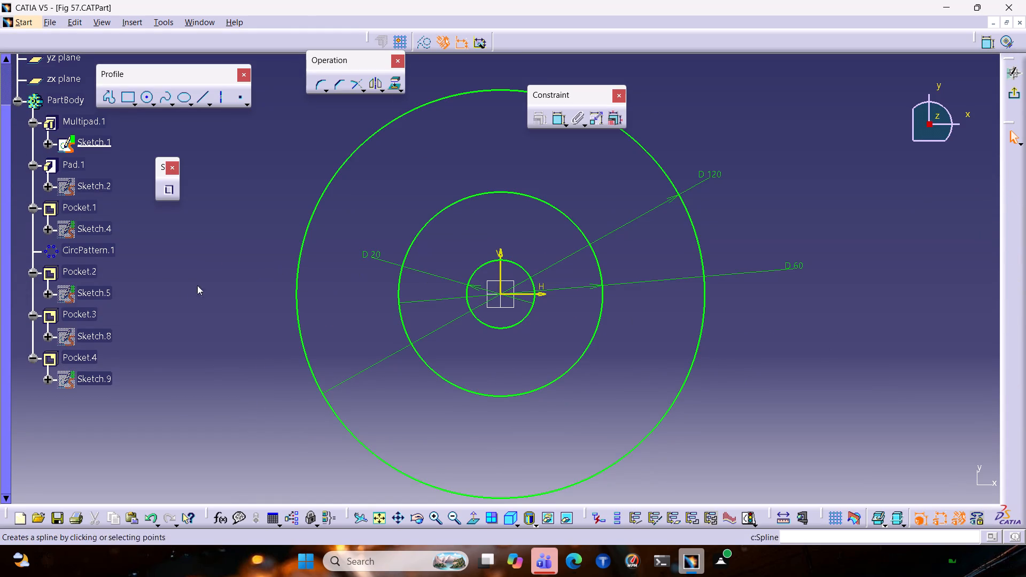
{"action": "double_click", "coordinate": [103, 189]}
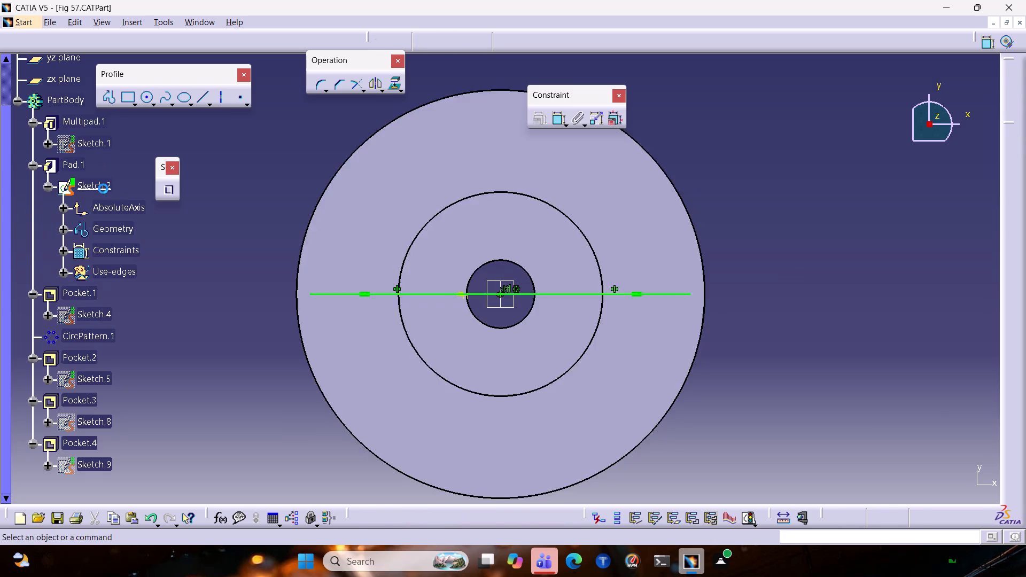
{"action": "middle_click_drag", "start_coordinate": [398, 326], "coordinate": [387, 398]}
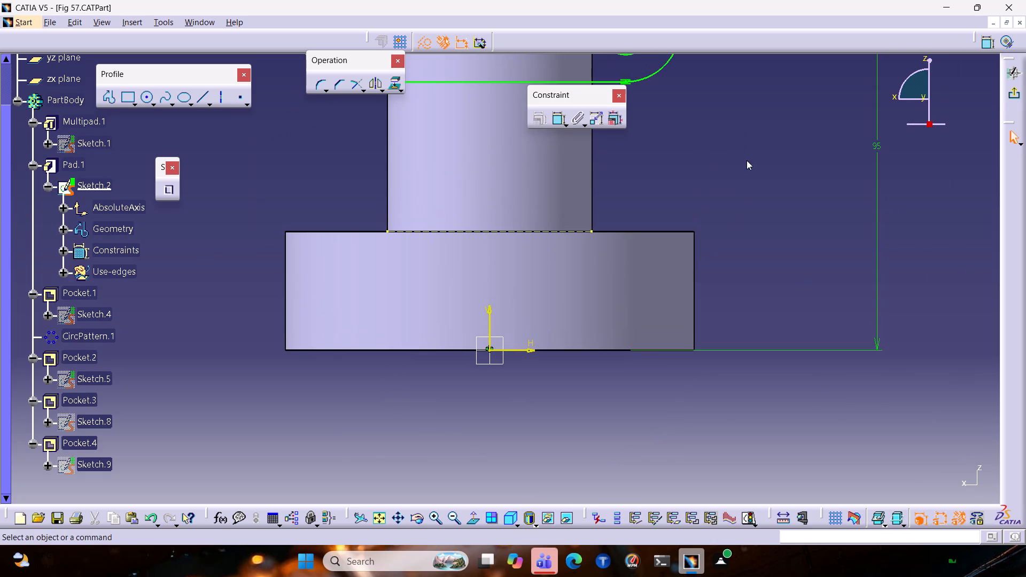
{"action": "middle_click_drag", "start_coordinate": [751, 157], "coordinate": [711, 223]}
{"action": "middle_click_drag", "start_coordinate": [655, 243], "coordinate": [520, 384]}
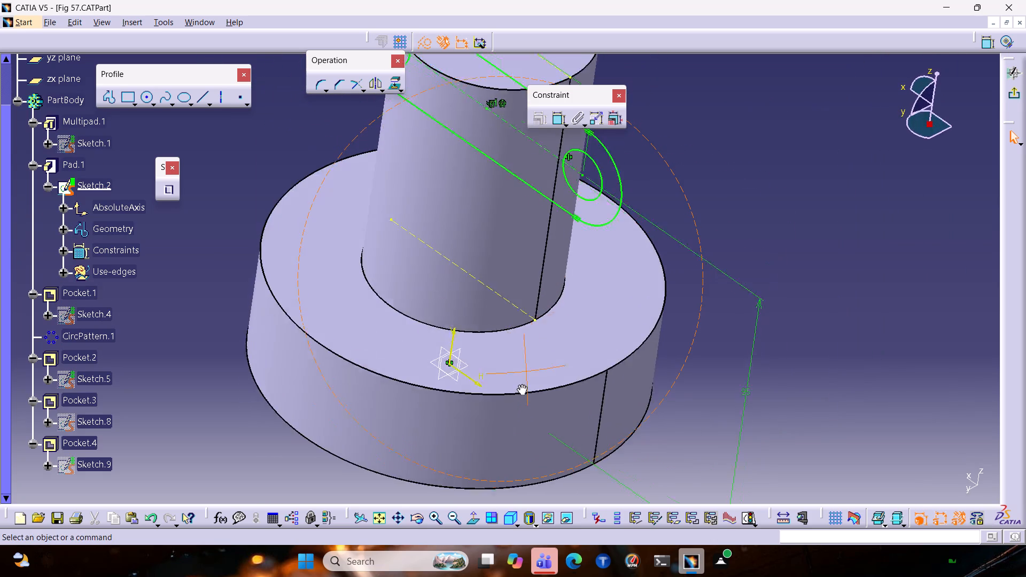
{"action": "middle_click_drag", "start_coordinate": [520, 384], "coordinate": [673, 282]}
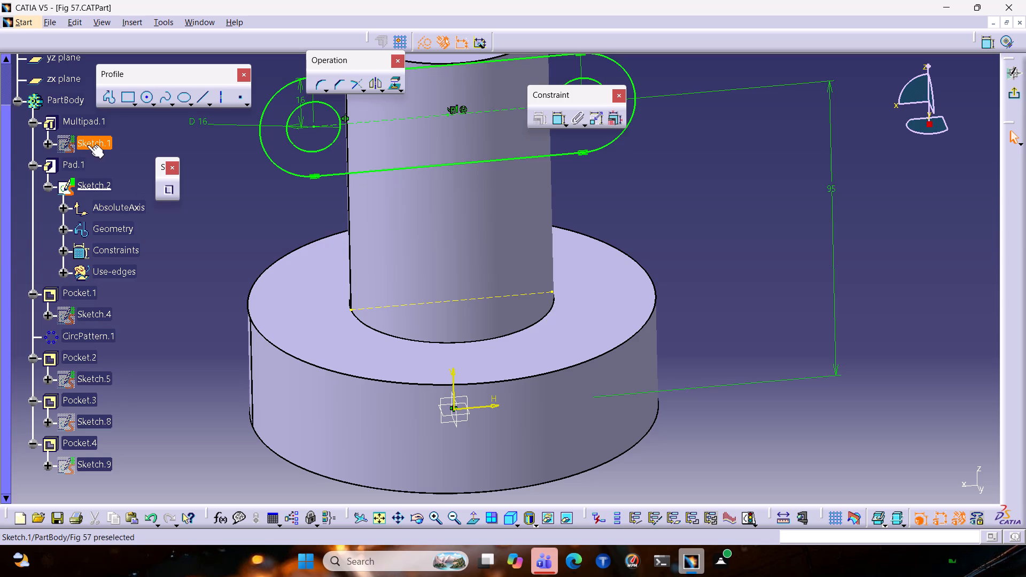
{"action": "middle_click_drag", "start_coordinate": [618, 285], "coordinate": [575, 443]}
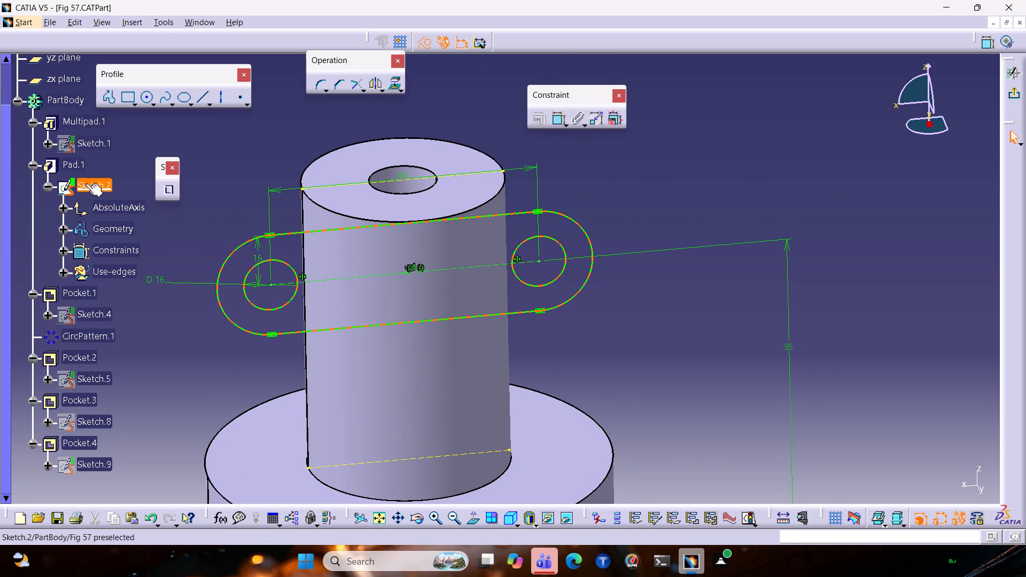
{"action": "double_click", "coordinate": [84, 146]}
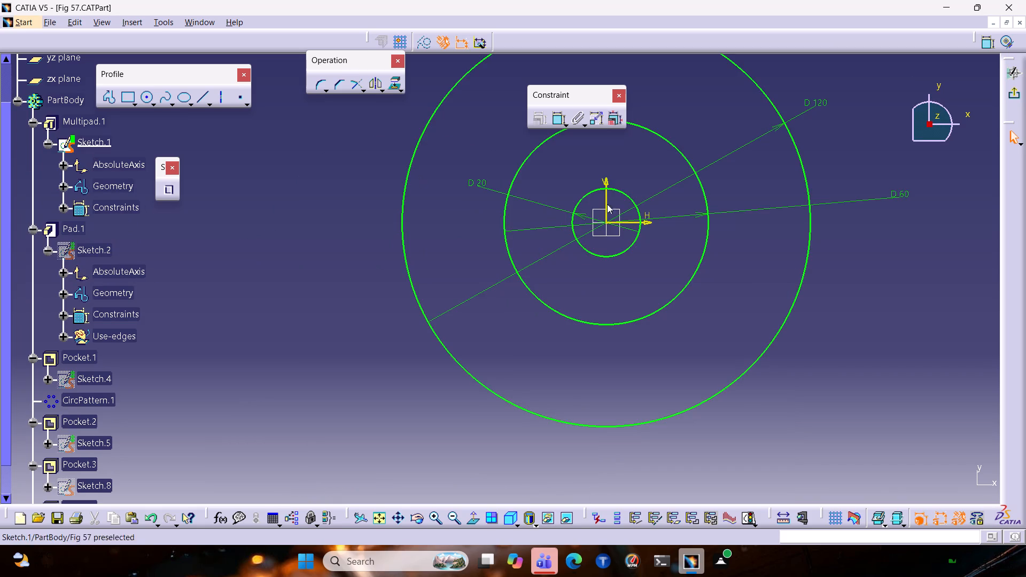
{"action": "middle_click_drag", "start_coordinate": [866, 314], "coordinate": [634, 394]}
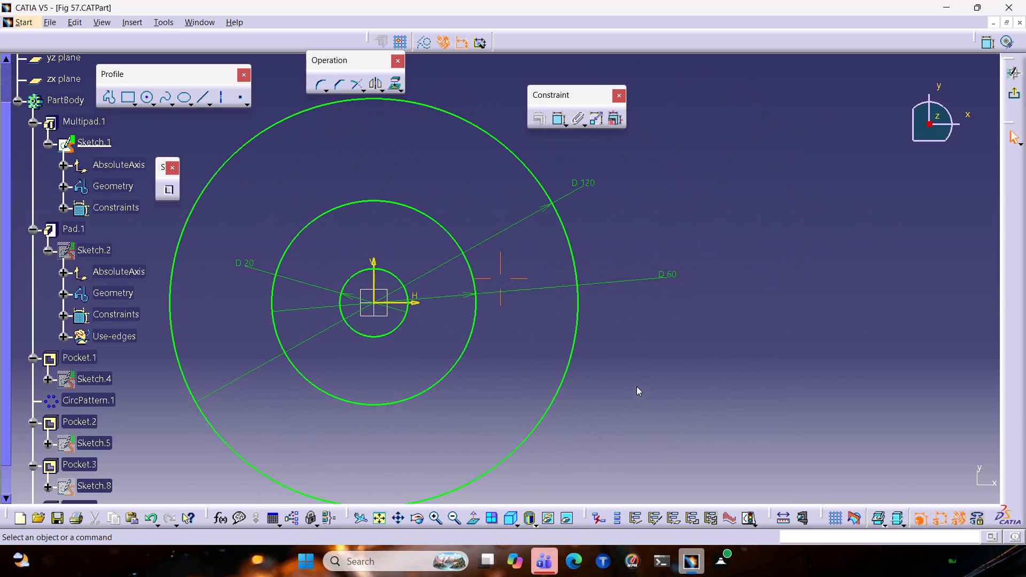
{"action": "middle_click_drag", "start_coordinate": [637, 385], "coordinate": [694, 362]}
{"action": "scroll", "coordinate": [694, 362], "scroll_direction": "down", "scroll_amount": 1}
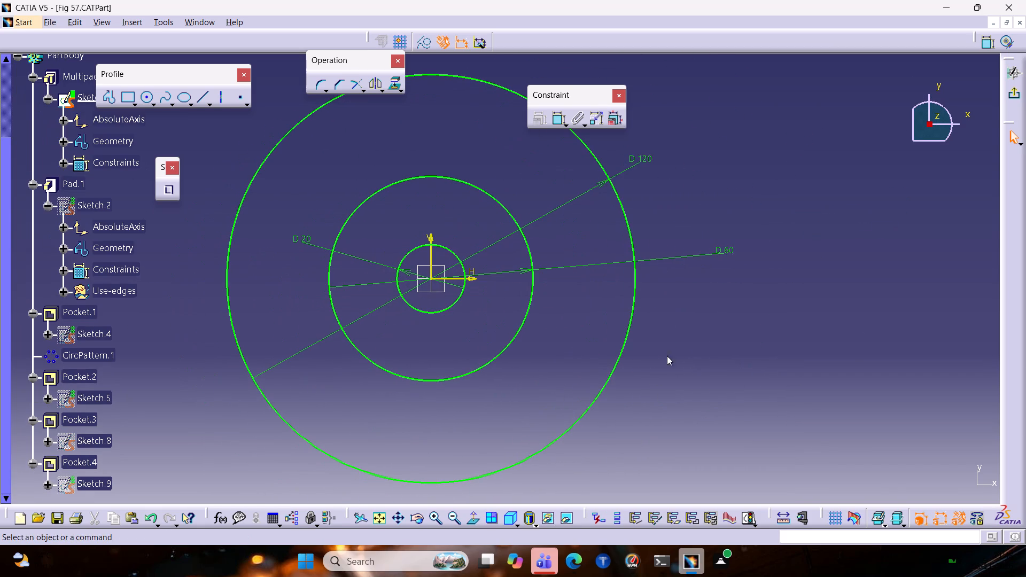
Return to the U-shaped bracket part and open the ring's Sketch.1 for editing.
{"action": "left_click", "coordinate": [991, 22]}
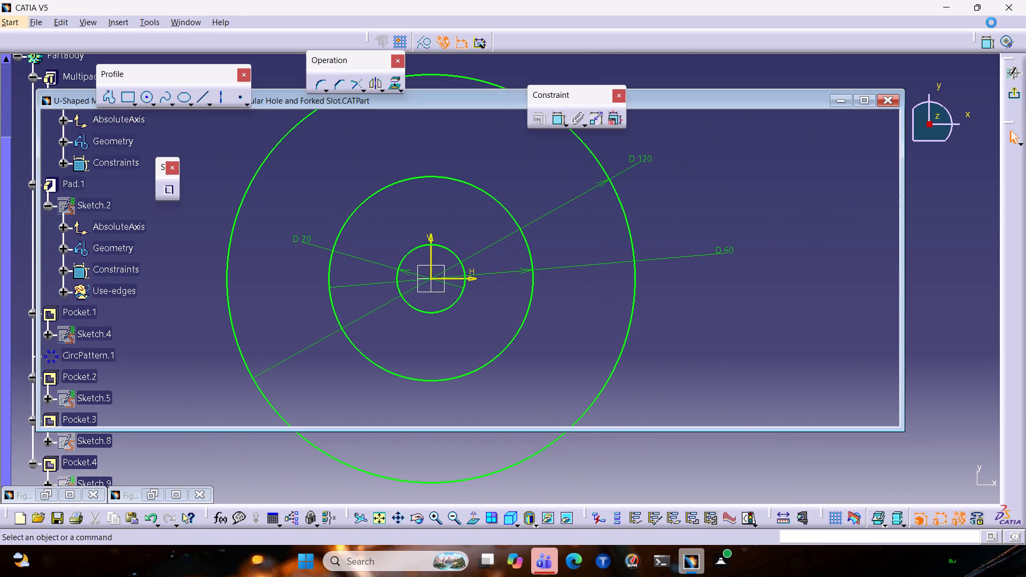
{"action": "left_click", "coordinate": [864, 100]}
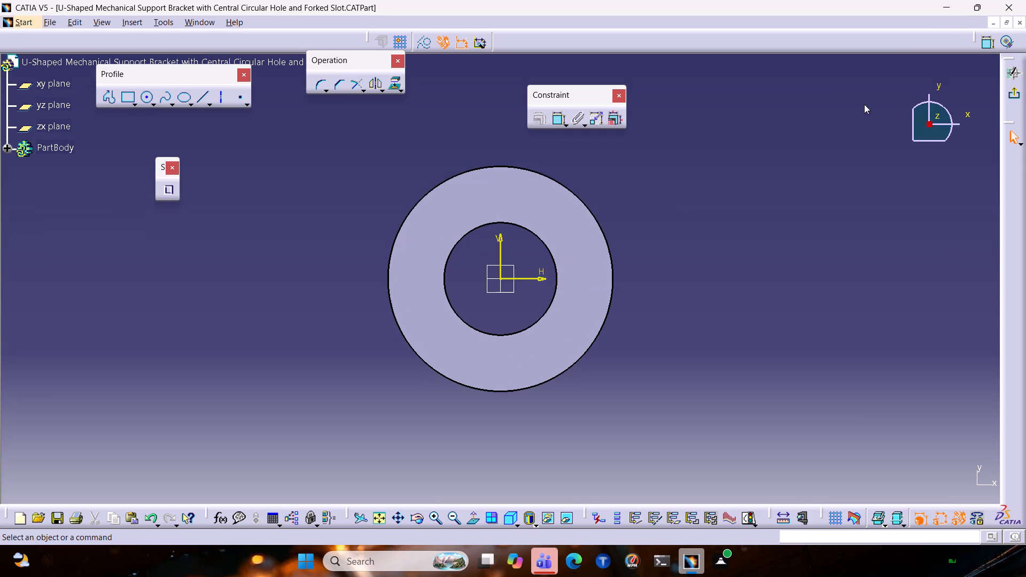
{"action": "left_click", "coordinate": [3, 149]}
{"action": "double_click", "coordinate": [96, 192]}
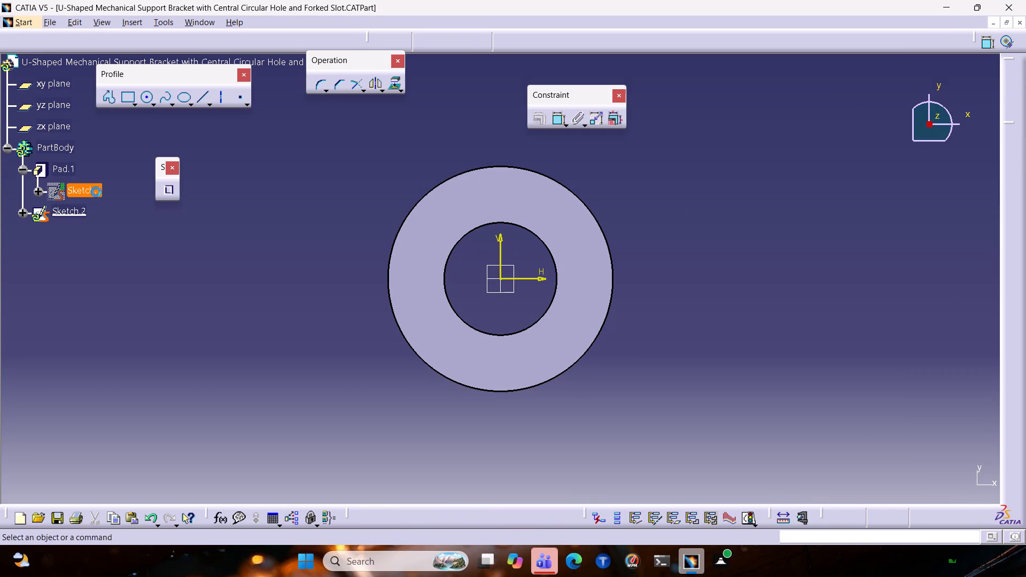
Add a third concentric circle at the origin, dimension its diameter to 20 mm, and exit the sketch.
{"action": "left_click", "coordinate": [147, 98]}
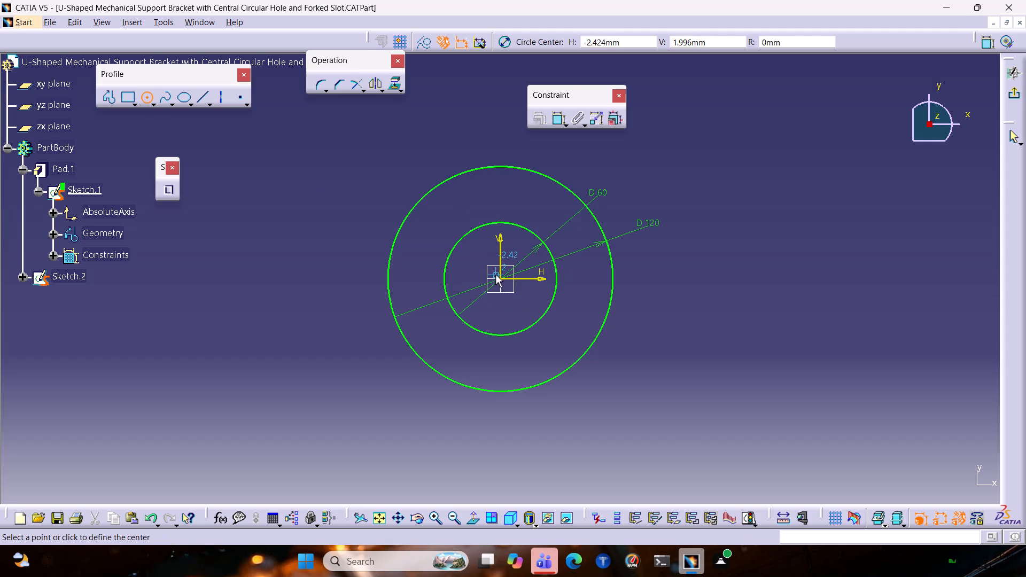
{"action": "left_click", "coordinate": [499, 280]}
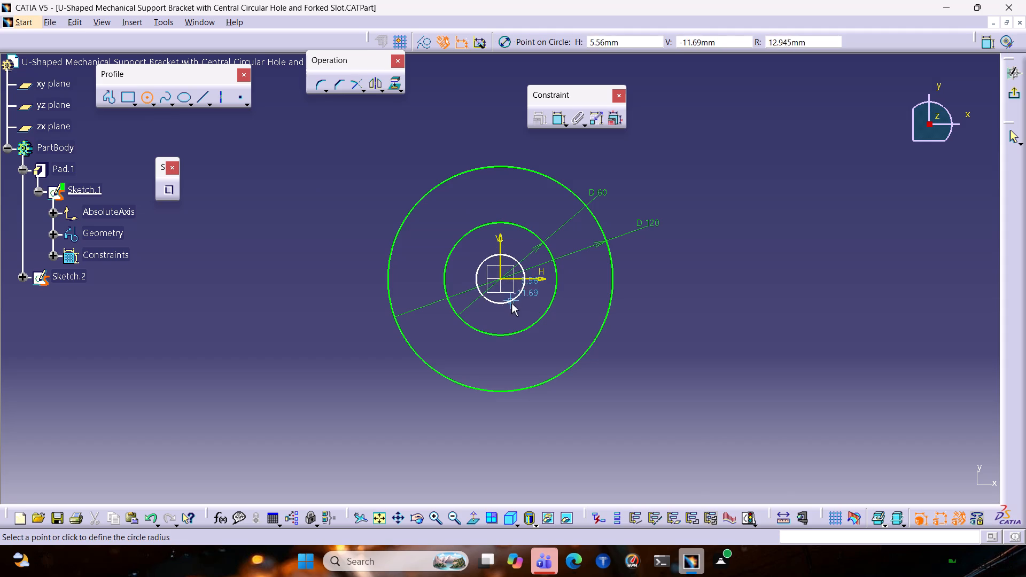
{"action": "left_click", "coordinate": [511, 304]}
{"action": "left_click", "coordinate": [555, 129]}
{"action": "left_click", "coordinate": [558, 122]}
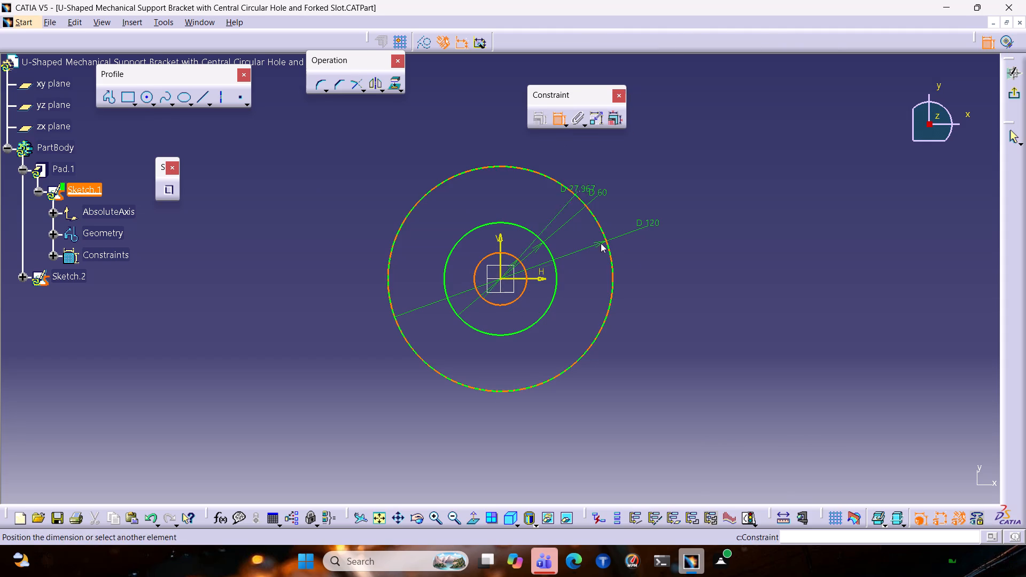
{"action": "left_click", "coordinate": [678, 271]}
{"action": "double_click", "coordinate": [678, 270]}
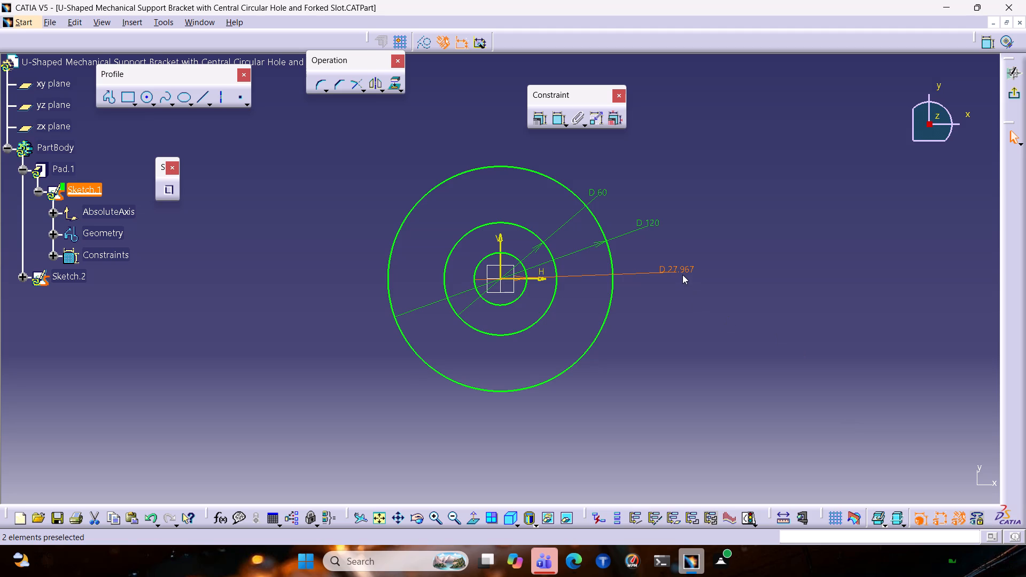
{"action": "double_click", "coordinate": [682, 271]}
{"action": "type", "text": "20"}
{"action": "key", "text": "Return"}
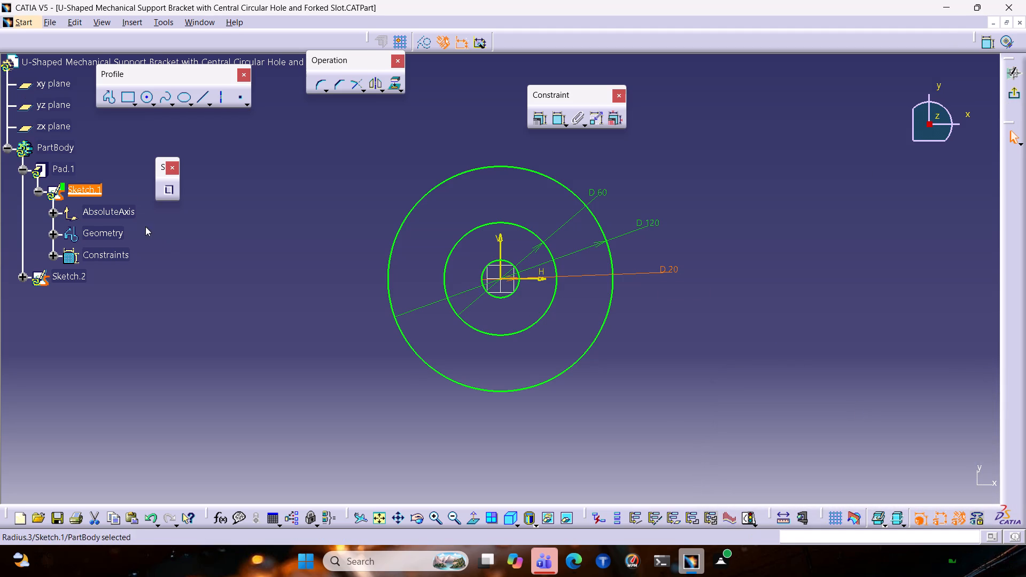
{"action": "double_click", "coordinate": [63, 171]}
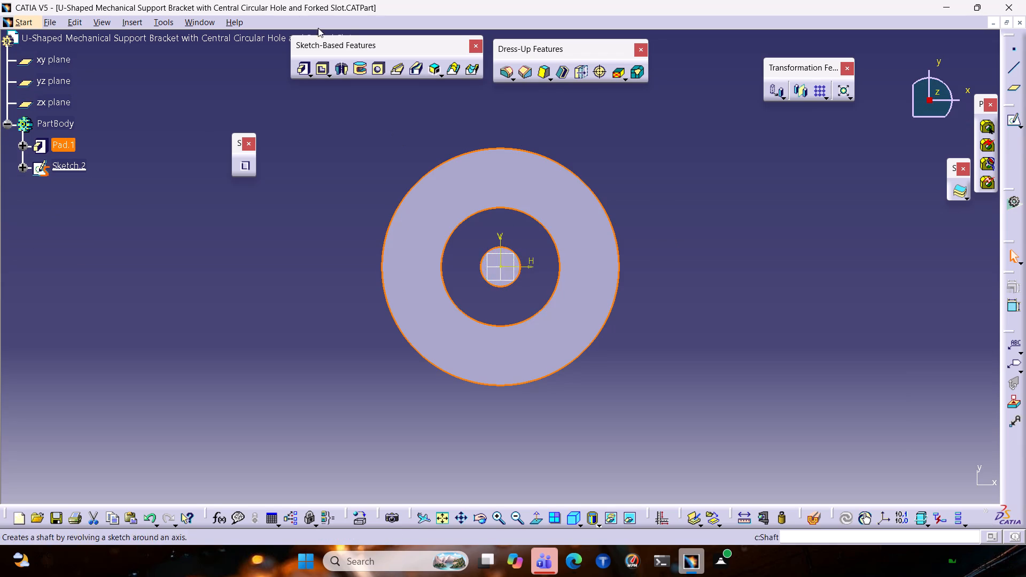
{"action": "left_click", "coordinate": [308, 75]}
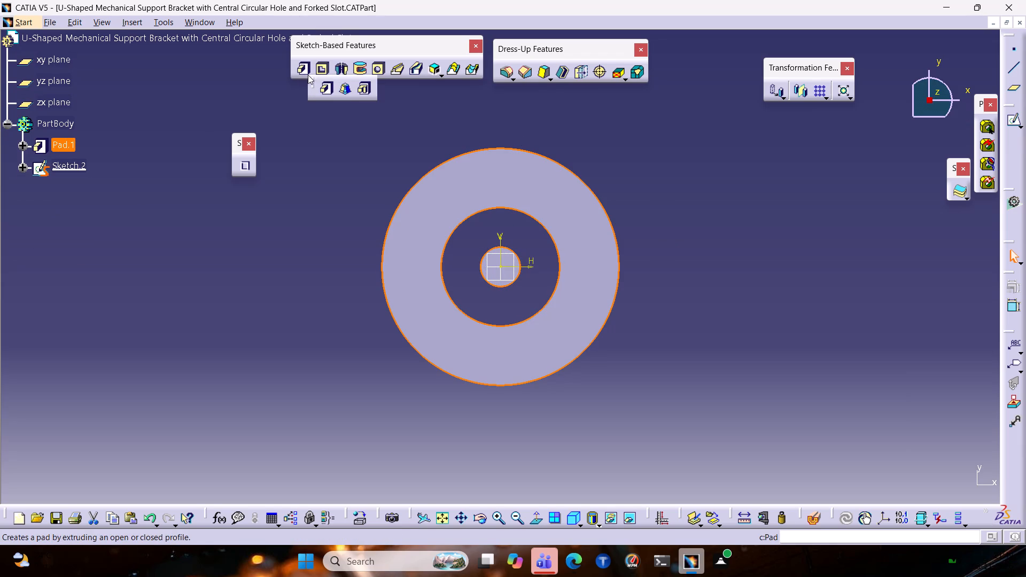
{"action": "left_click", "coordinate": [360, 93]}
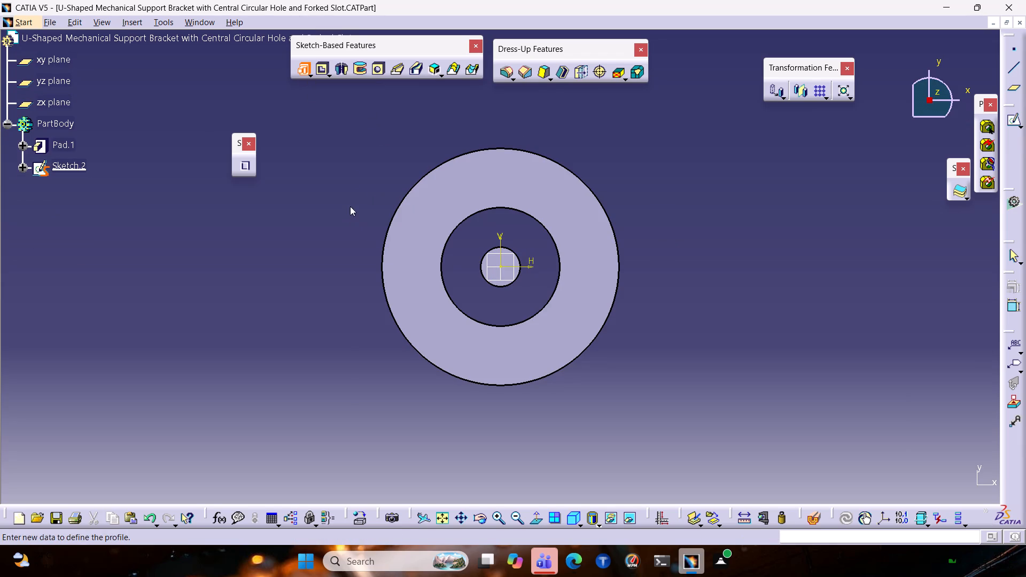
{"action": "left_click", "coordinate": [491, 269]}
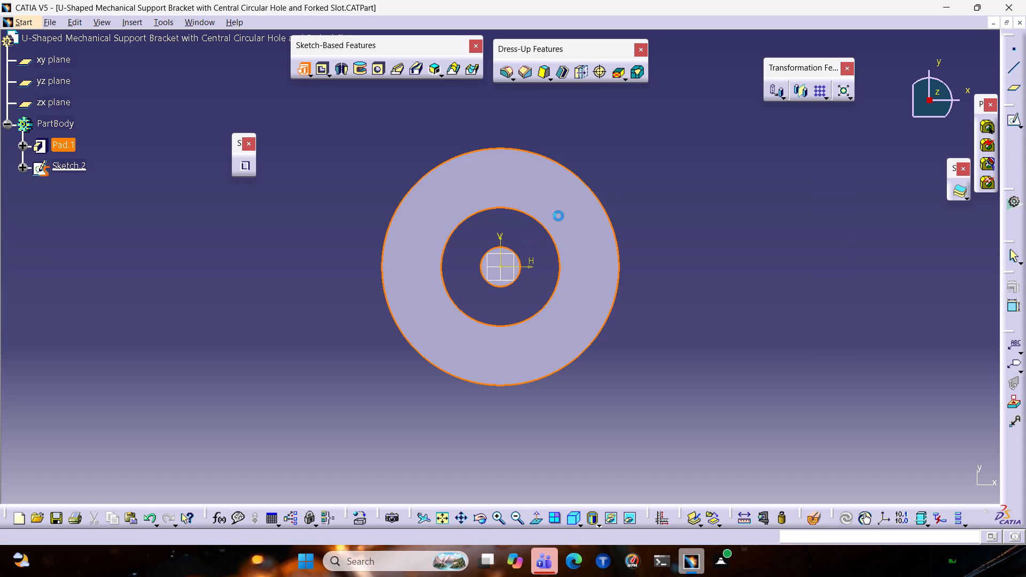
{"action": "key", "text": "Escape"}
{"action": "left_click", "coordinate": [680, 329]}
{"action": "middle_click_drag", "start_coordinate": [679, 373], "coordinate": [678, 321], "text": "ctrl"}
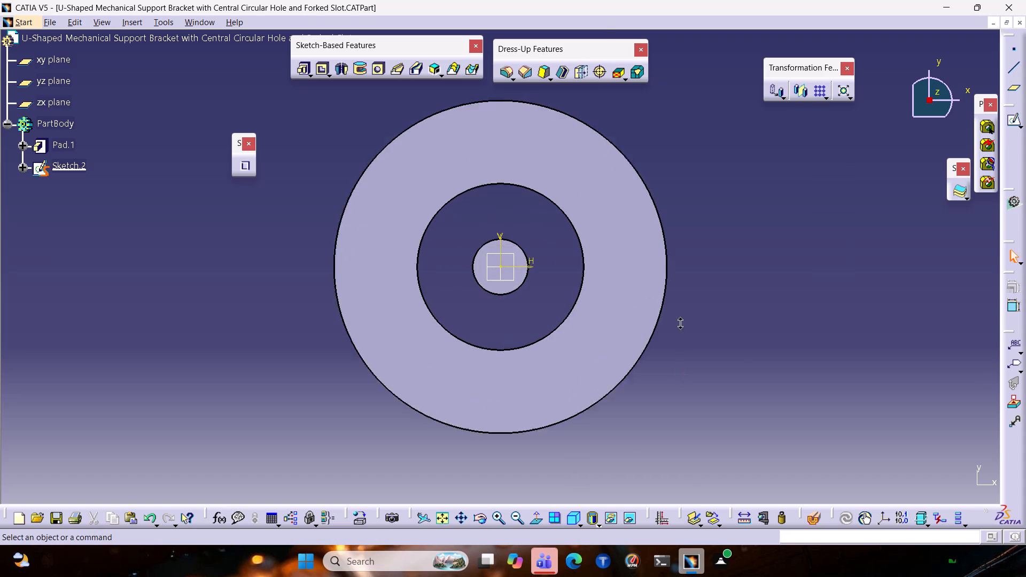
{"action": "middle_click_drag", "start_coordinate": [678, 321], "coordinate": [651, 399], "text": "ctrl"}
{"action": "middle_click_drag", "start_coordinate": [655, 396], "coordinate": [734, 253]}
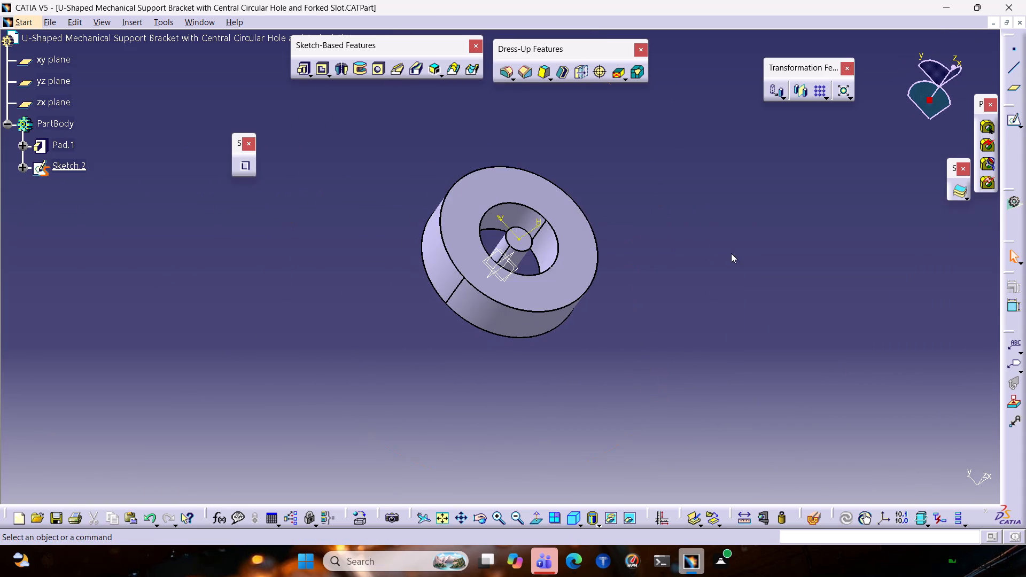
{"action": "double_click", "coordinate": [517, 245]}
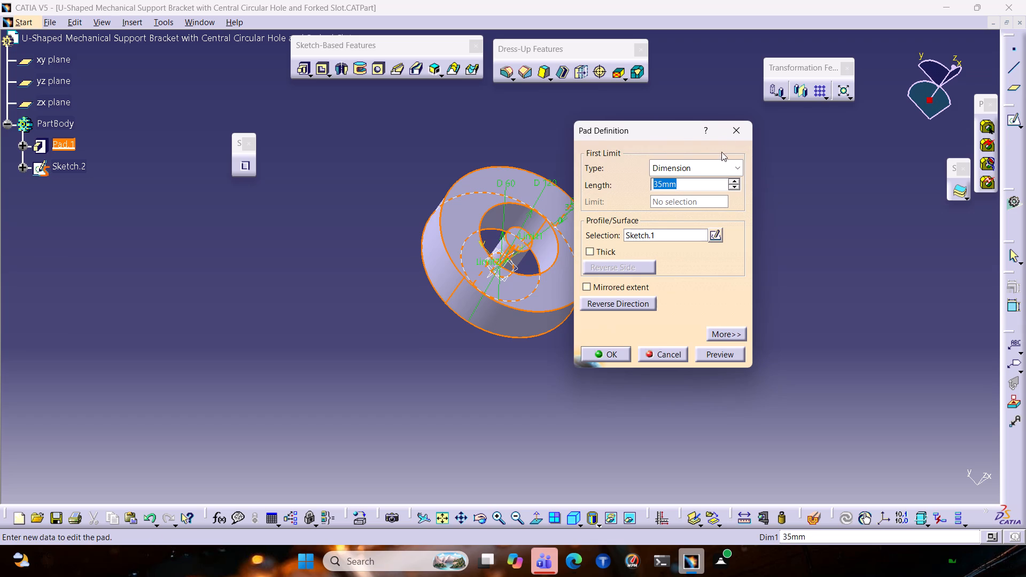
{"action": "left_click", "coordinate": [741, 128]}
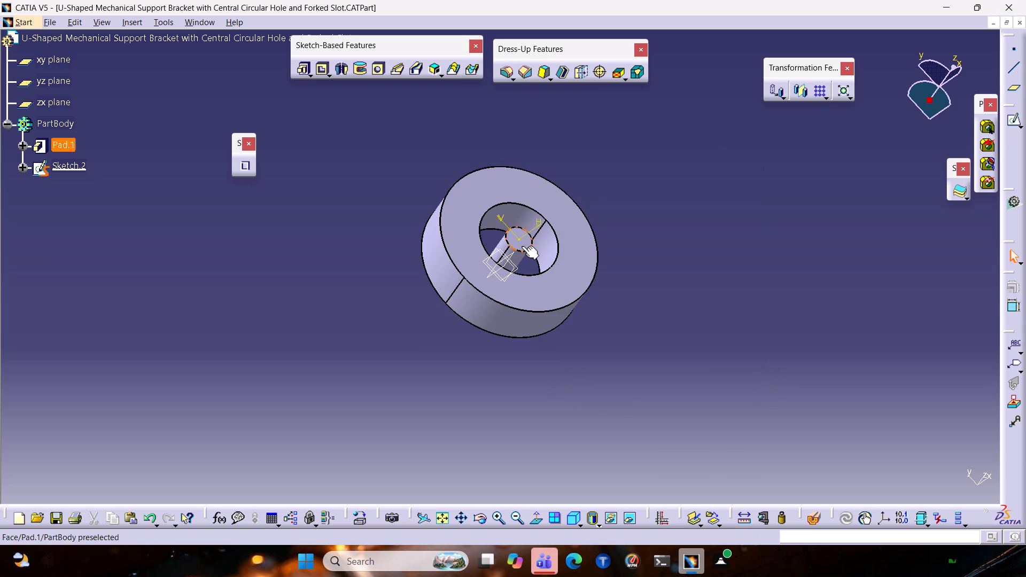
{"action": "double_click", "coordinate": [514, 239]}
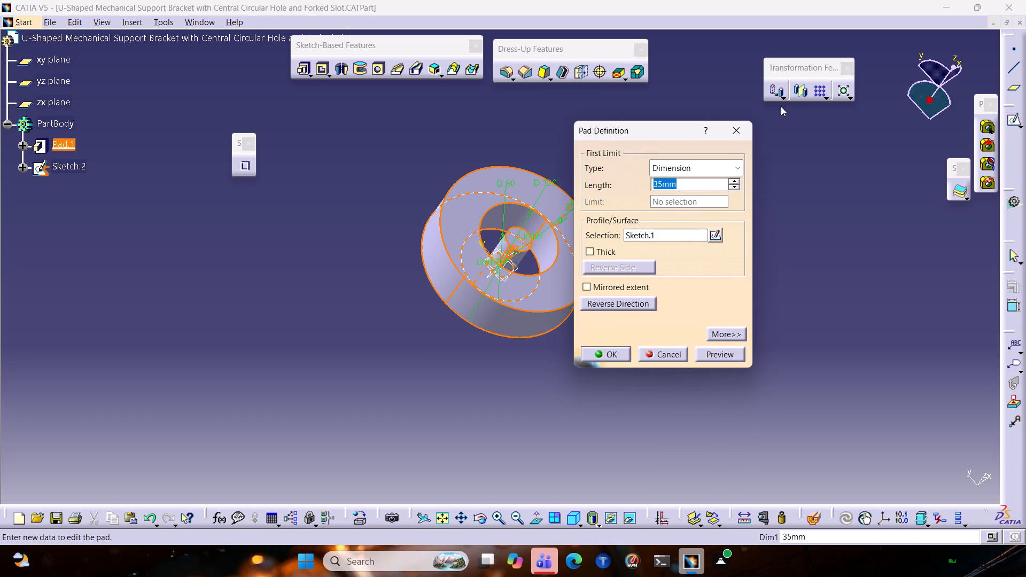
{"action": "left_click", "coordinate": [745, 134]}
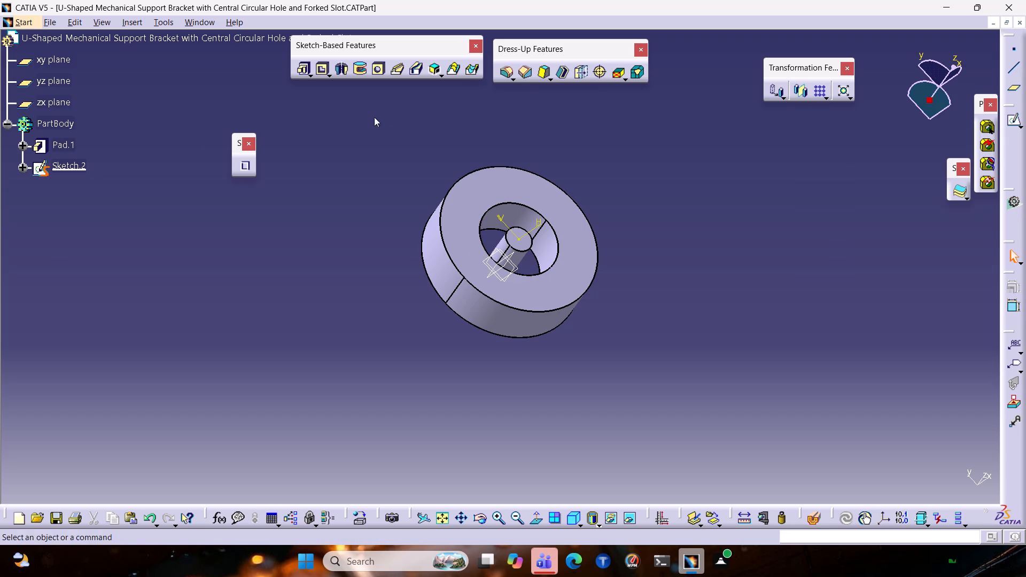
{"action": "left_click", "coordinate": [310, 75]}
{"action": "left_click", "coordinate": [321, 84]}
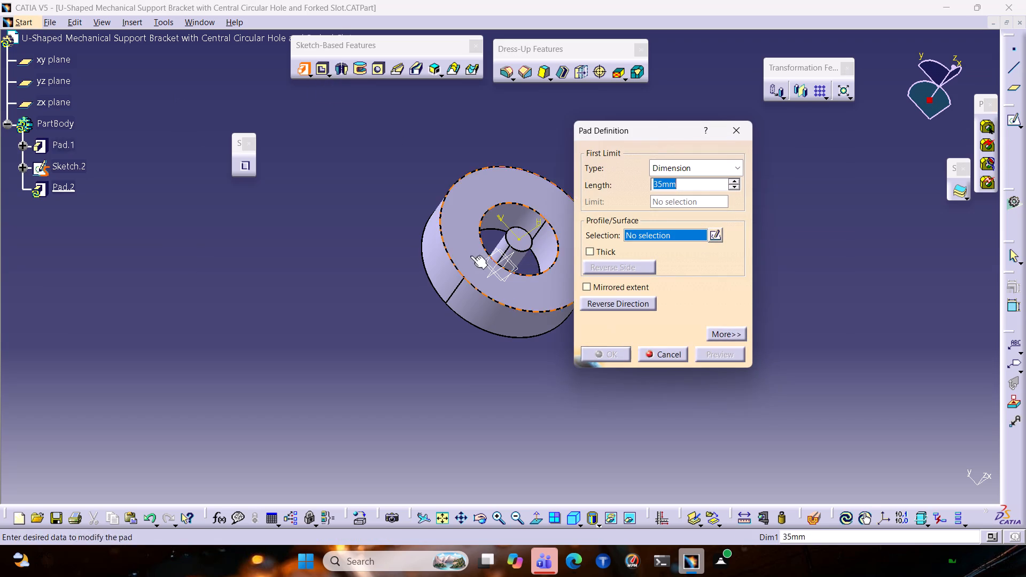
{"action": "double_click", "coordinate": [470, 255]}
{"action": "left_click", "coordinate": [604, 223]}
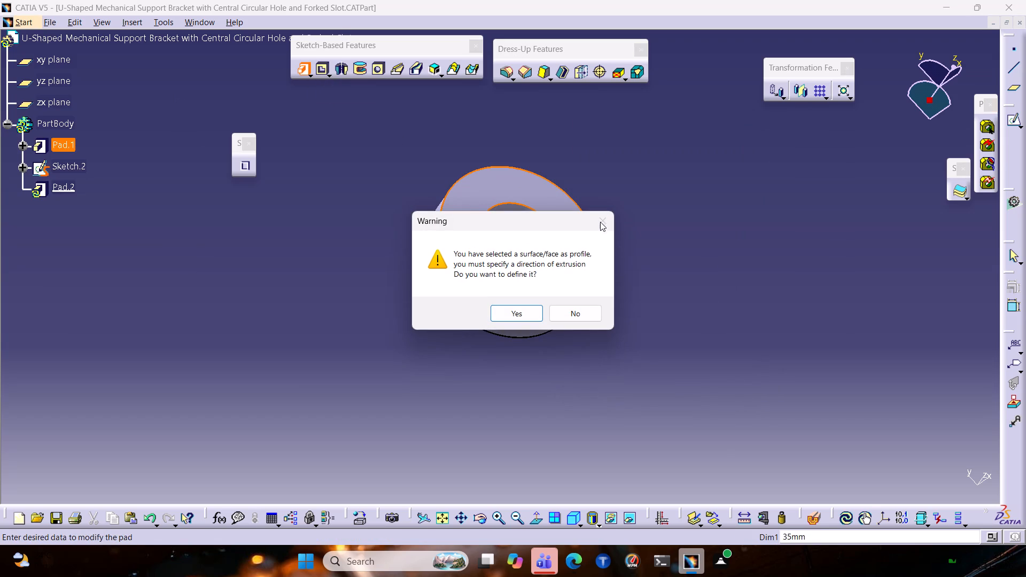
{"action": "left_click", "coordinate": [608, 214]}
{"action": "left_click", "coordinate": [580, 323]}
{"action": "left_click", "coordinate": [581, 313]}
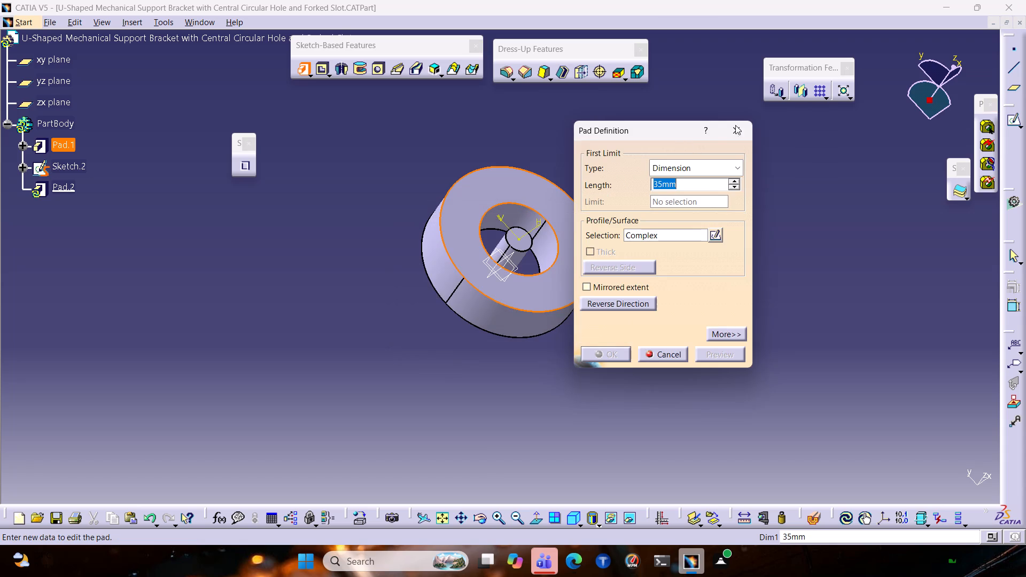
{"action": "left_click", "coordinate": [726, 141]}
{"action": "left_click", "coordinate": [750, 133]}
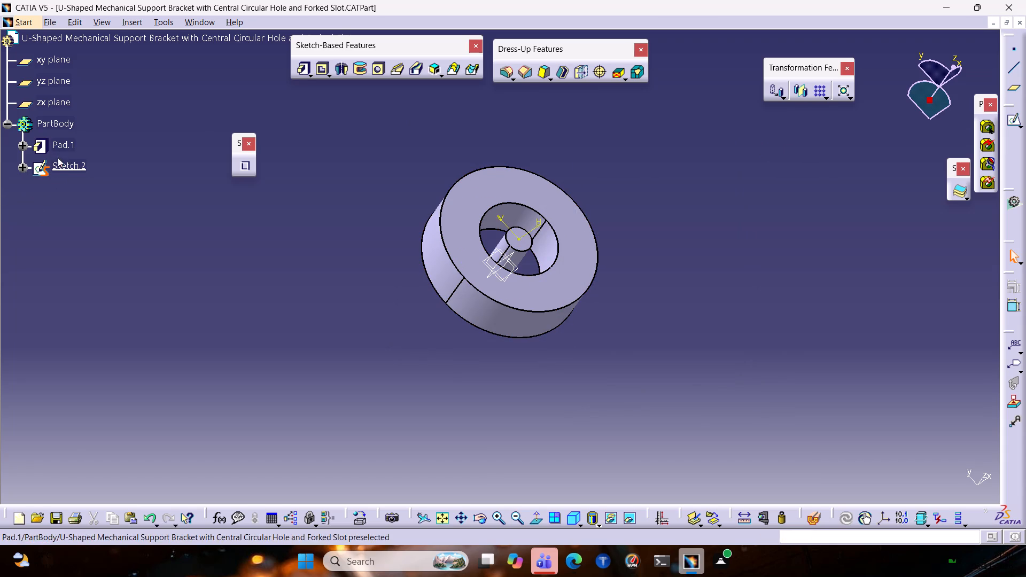
Open Sketch.2 for inspection, return to the 3D part and expand Pad.1 down to its Sketch.1.
{"action": "left_click", "coordinate": [74, 165]}
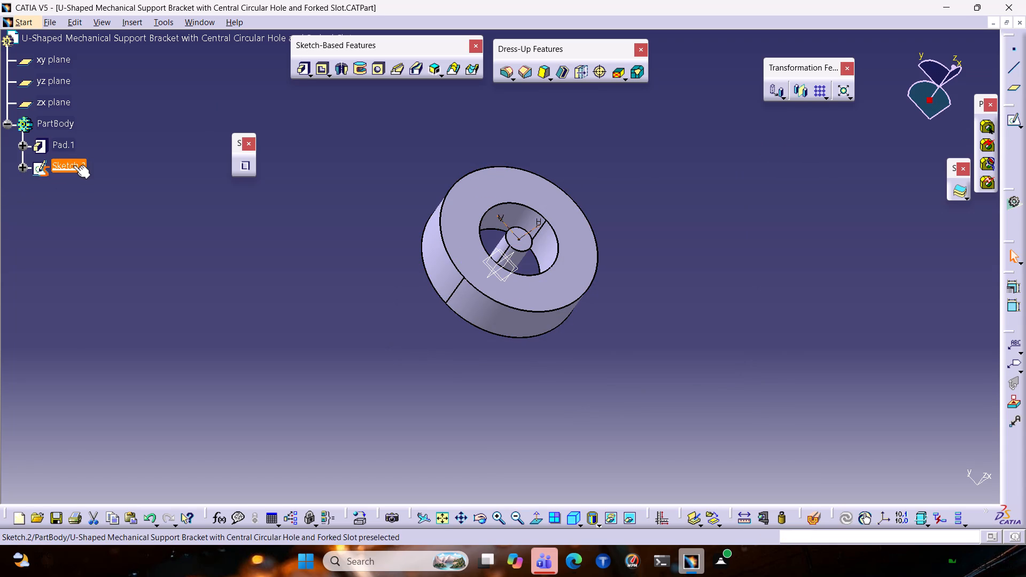
{"action": "double_click", "coordinate": [73, 165]}
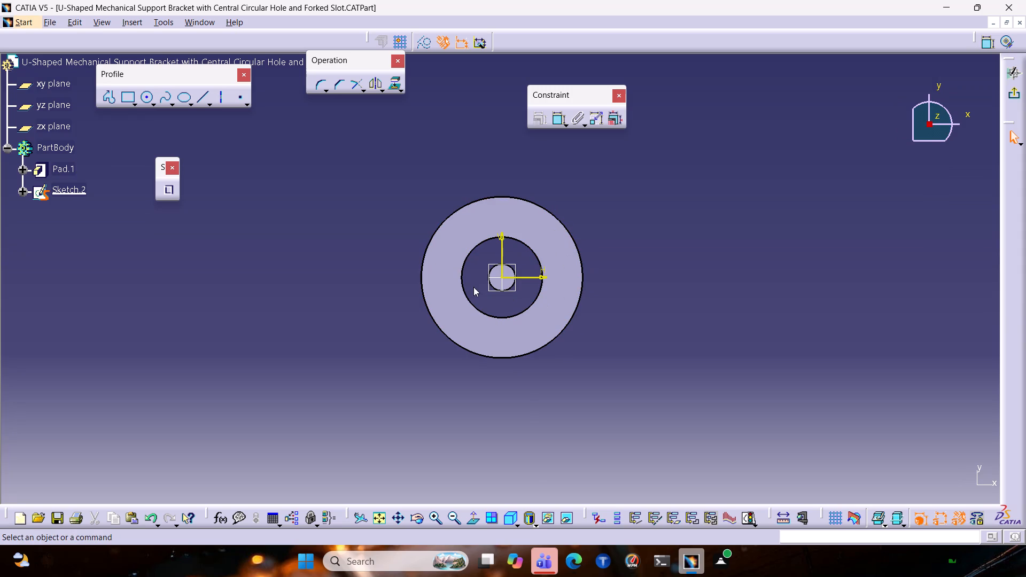
{"action": "double_click", "coordinate": [67, 174]}
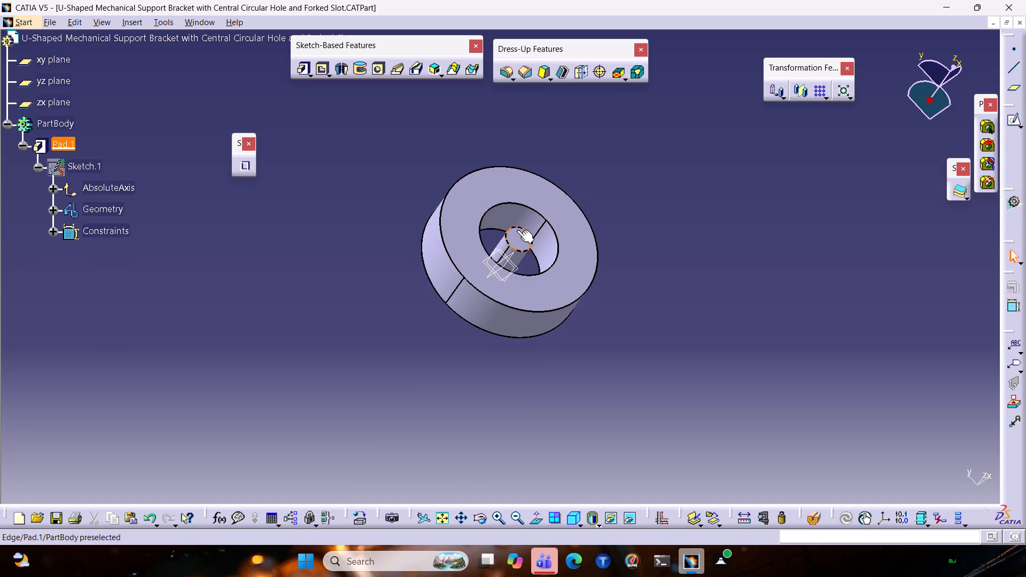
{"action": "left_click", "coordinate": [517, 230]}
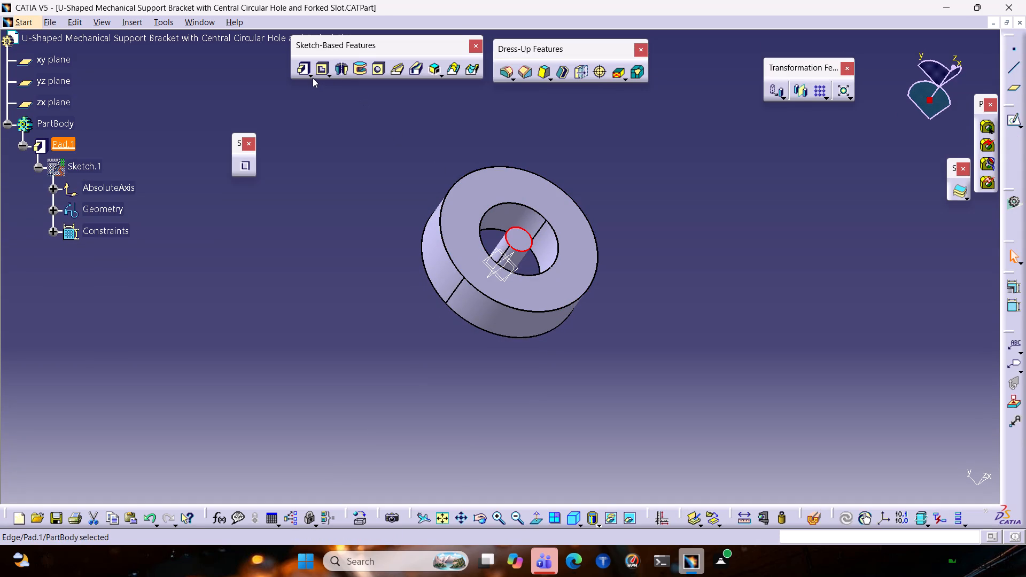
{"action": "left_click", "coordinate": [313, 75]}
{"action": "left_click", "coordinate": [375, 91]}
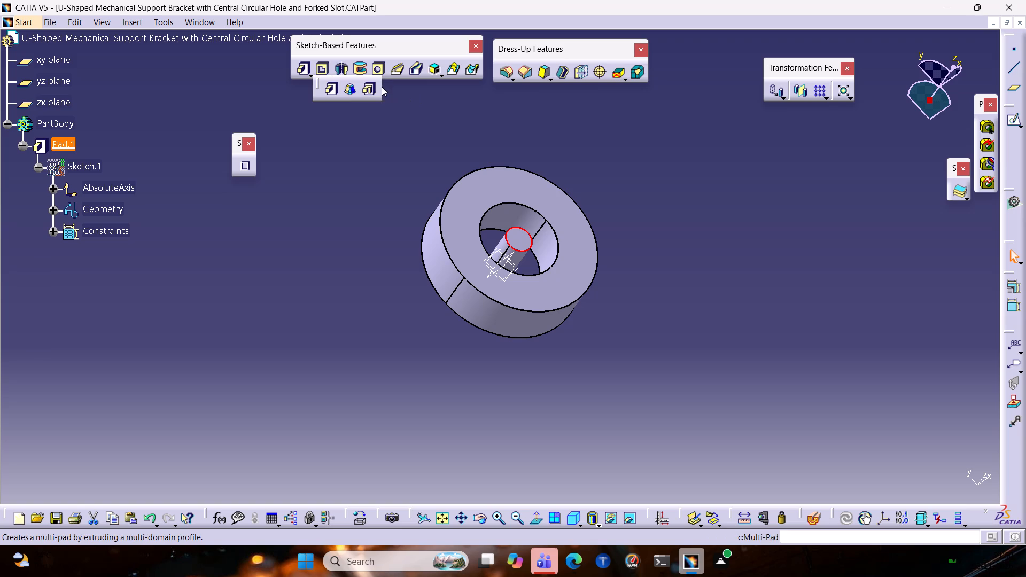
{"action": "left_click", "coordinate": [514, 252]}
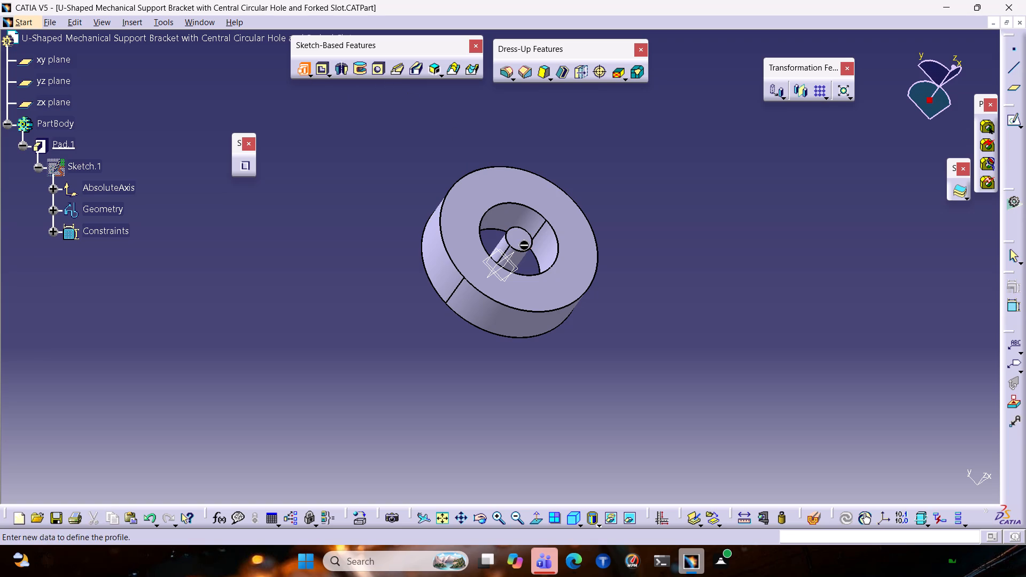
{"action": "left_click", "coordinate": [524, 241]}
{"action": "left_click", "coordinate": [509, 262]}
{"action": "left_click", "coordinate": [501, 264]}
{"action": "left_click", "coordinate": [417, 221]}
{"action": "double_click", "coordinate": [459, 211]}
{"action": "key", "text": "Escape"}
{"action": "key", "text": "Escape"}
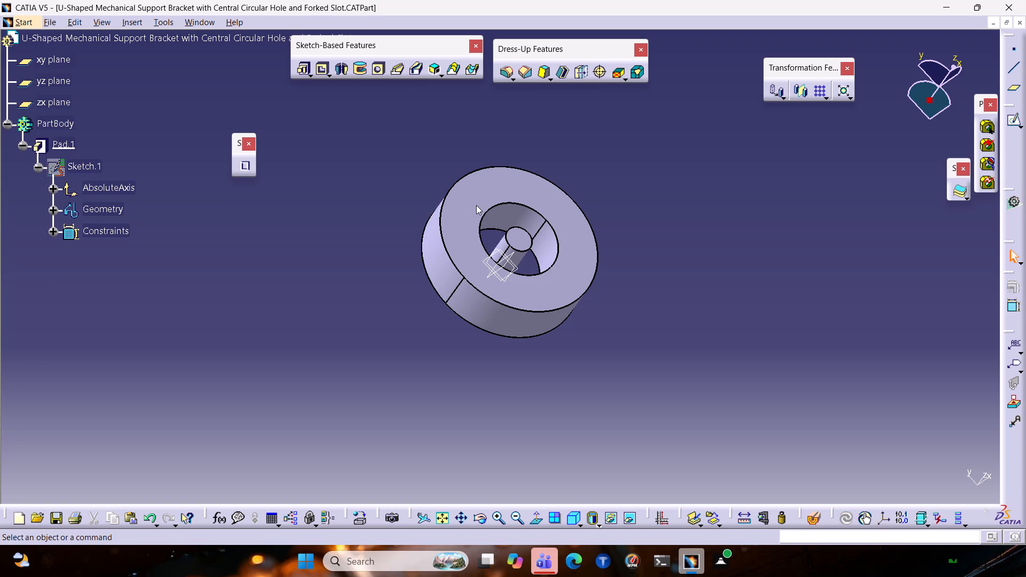
Start a Multi-Pad using Pad.1's Sketch.1, with its three concentric circles, as the profile.
{"action": "scroll", "coordinate": [476, 205], "scroll_direction": "down", "scroll_amount": 2}
{"action": "left_click", "coordinate": [476, 205]}
{"action": "left_click", "coordinate": [512, 238]}
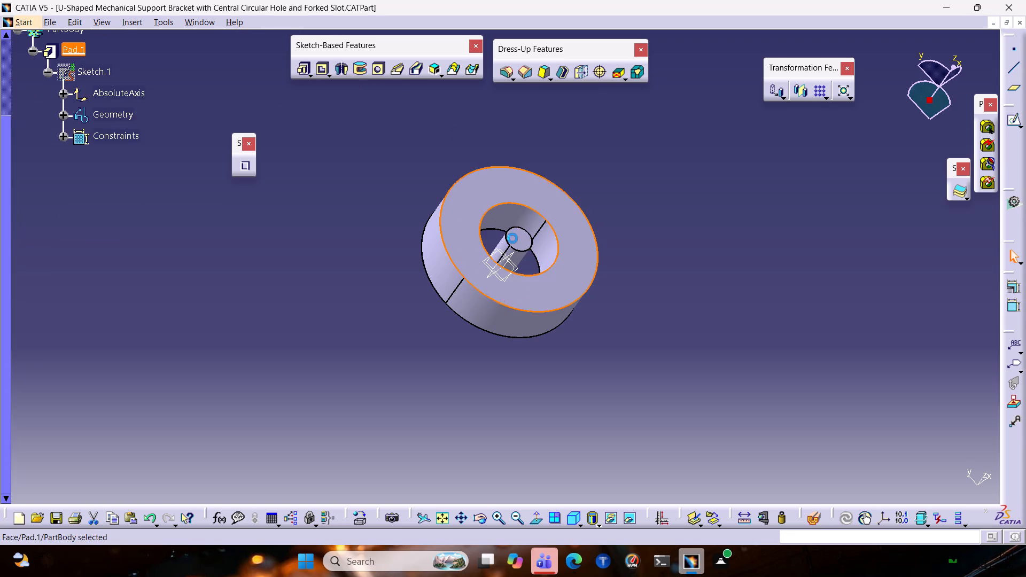
{"action": "left_click", "coordinate": [304, 70]}
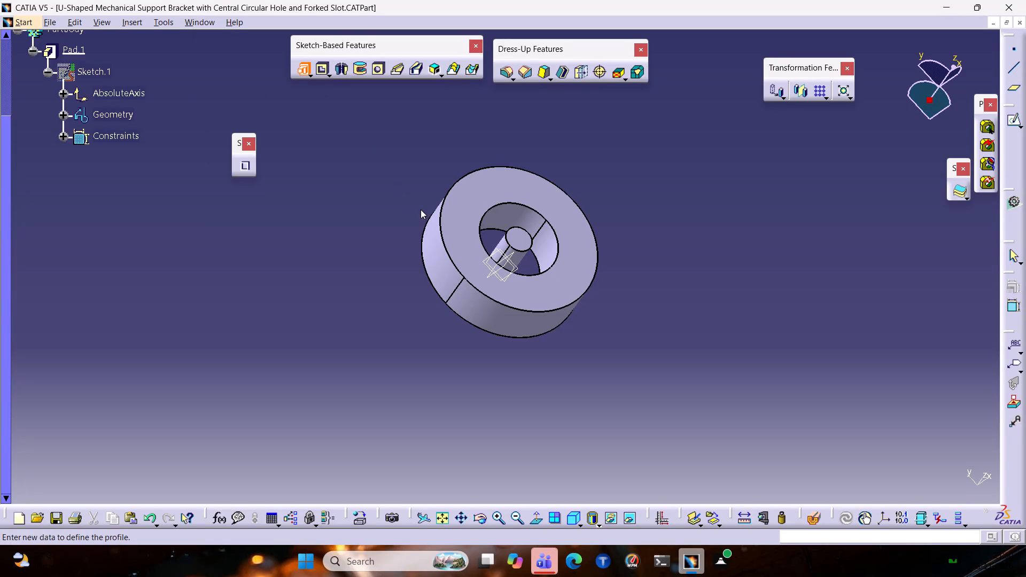
{"action": "double_click", "coordinate": [519, 243]}
{"action": "left_click", "coordinate": [385, 238]}
{"action": "left_click", "coordinate": [511, 241]}
{"action": "left_click", "coordinate": [425, 252]}
{"action": "left_click", "coordinate": [89, 72]}
{"action": "left_click", "coordinate": [89, 75]}
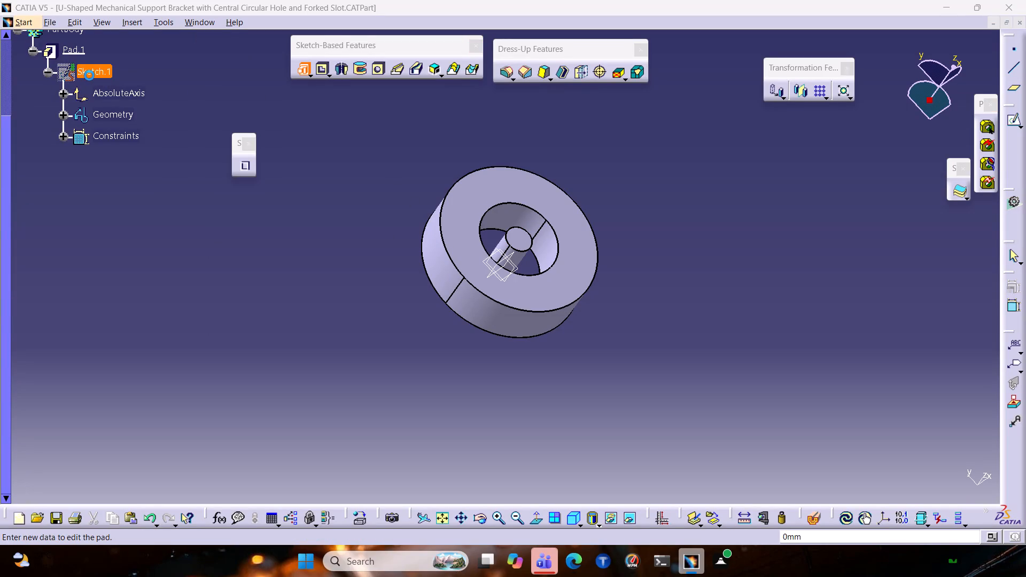
{"action": "left_click", "coordinate": [837, 350]}
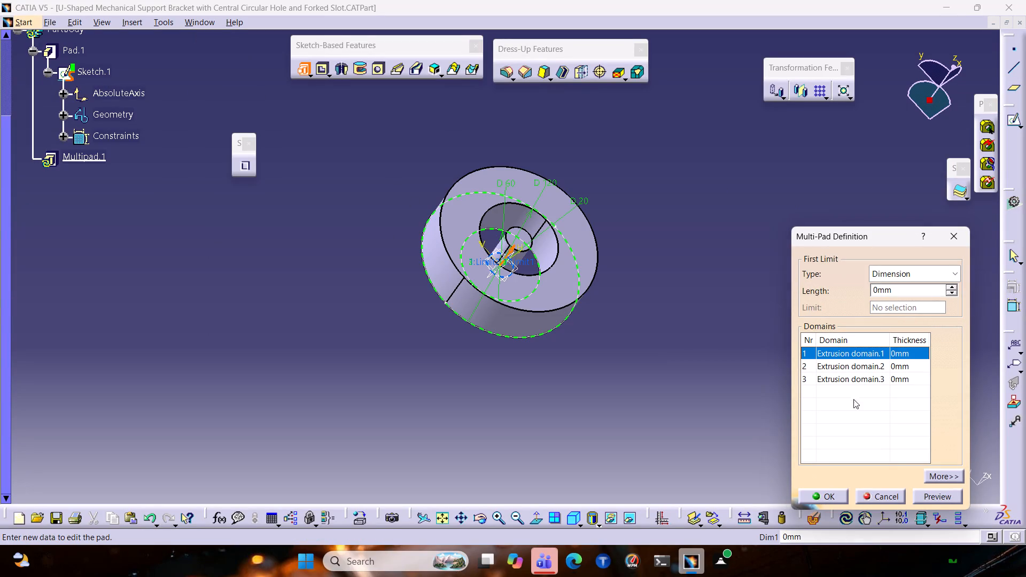
Set the Multi-Pad's Extrusion domain.2 to a length of 65 mm and preview the raised central boss.
{"action": "middle_click_drag", "start_coordinate": [666, 291], "coordinate": [666, 291]}
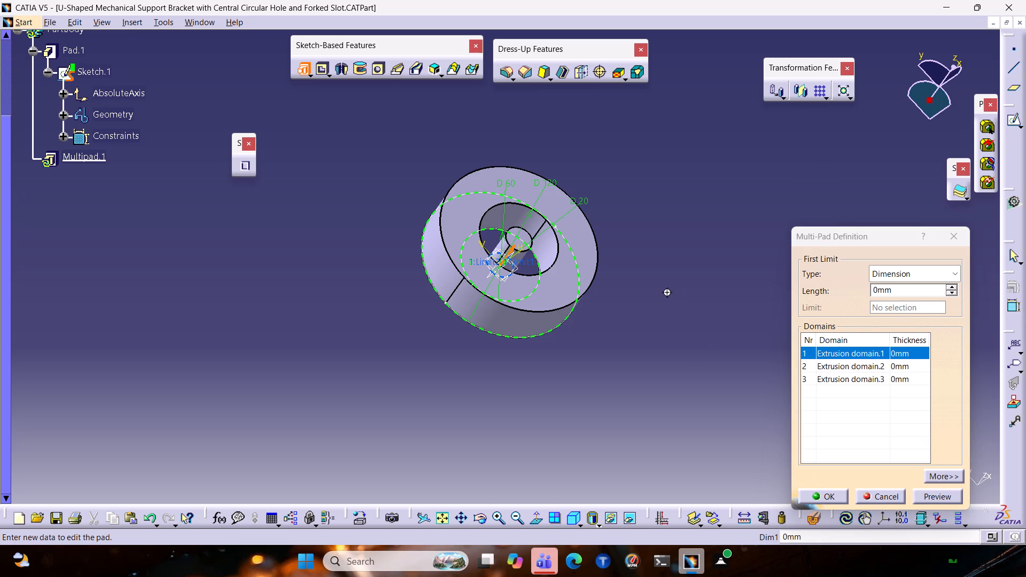
{"action": "middle_click_drag", "start_coordinate": [666, 291], "coordinate": [587, 348]}
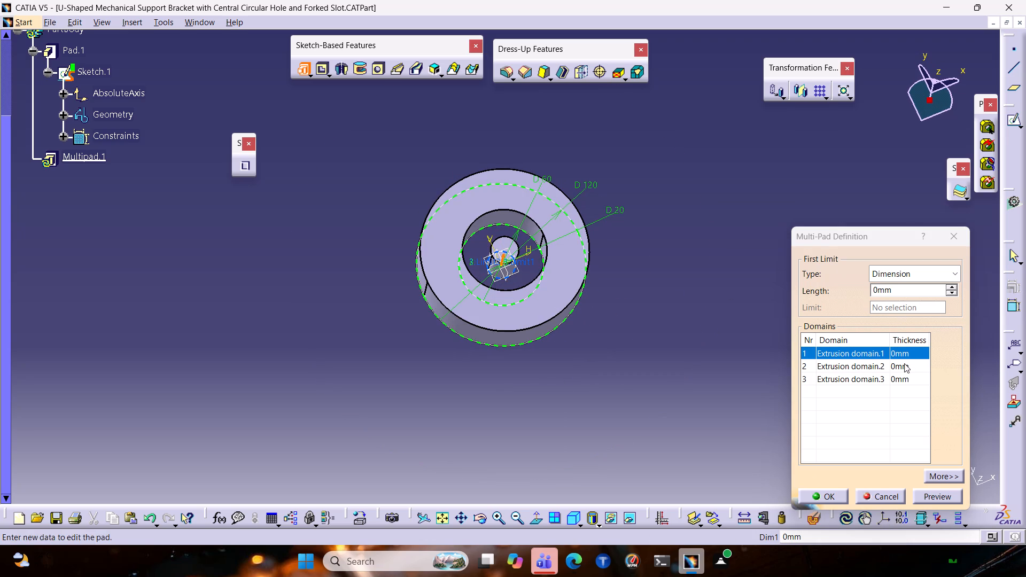
{"action": "left_click", "coordinate": [896, 363]}
{"action": "left_click", "coordinate": [895, 380]}
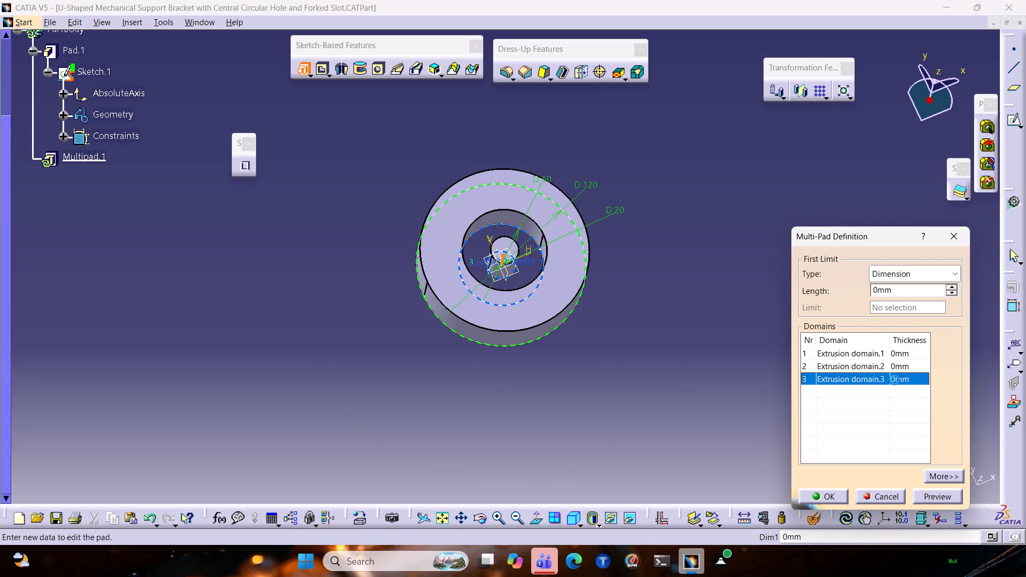
{"action": "left_click", "coordinate": [897, 370]}
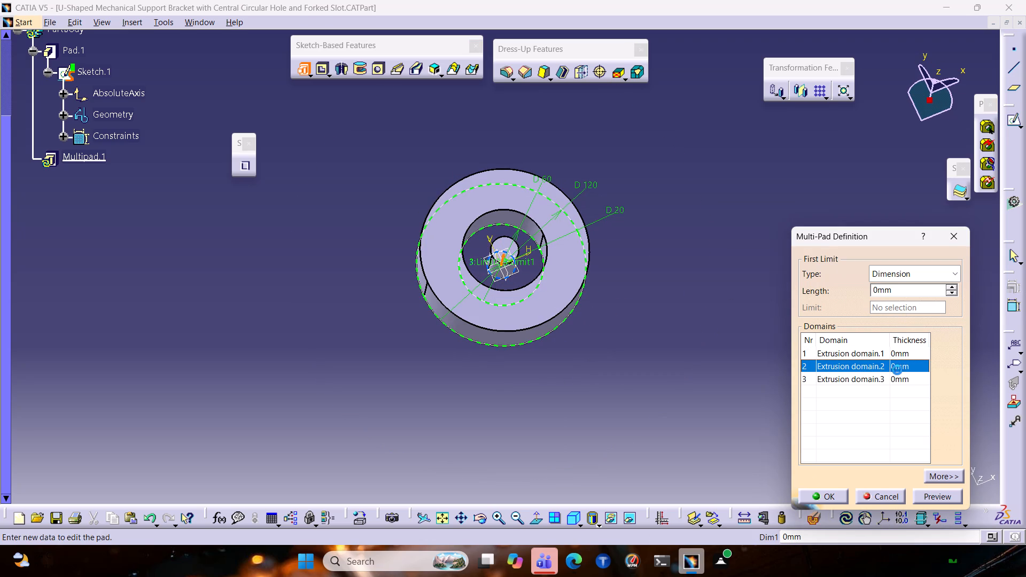
{"action": "left_click_drag", "start_coordinate": [898, 292], "coordinate": [798, 299]}
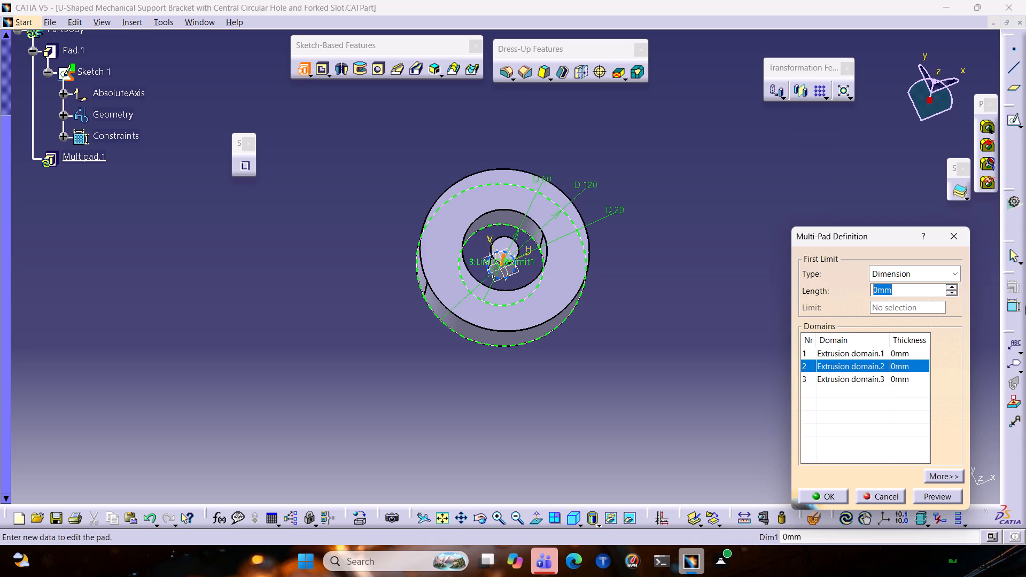
{"action": "type", "text": "65"}
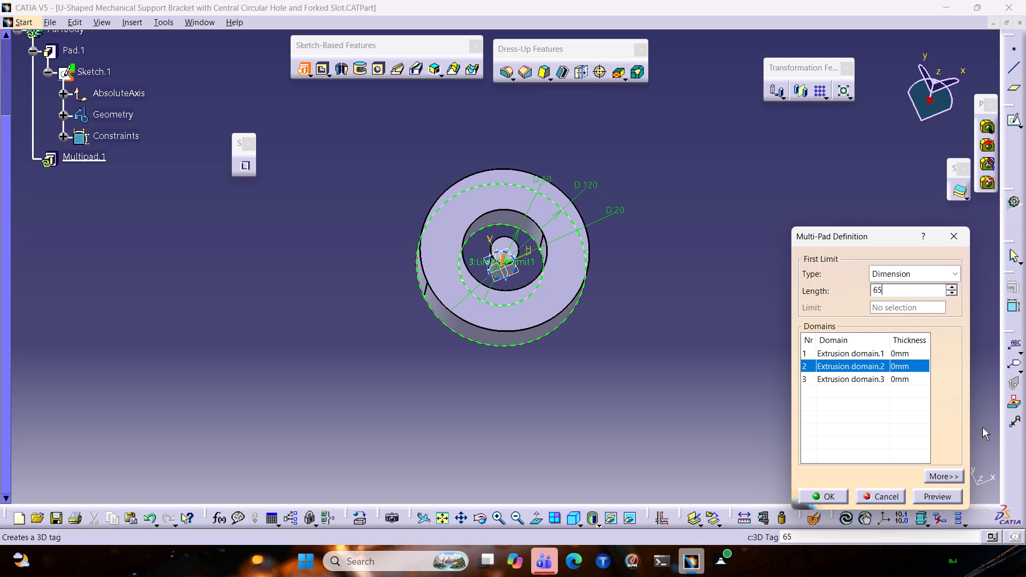
{"action": "left_click", "coordinate": [936, 493]}
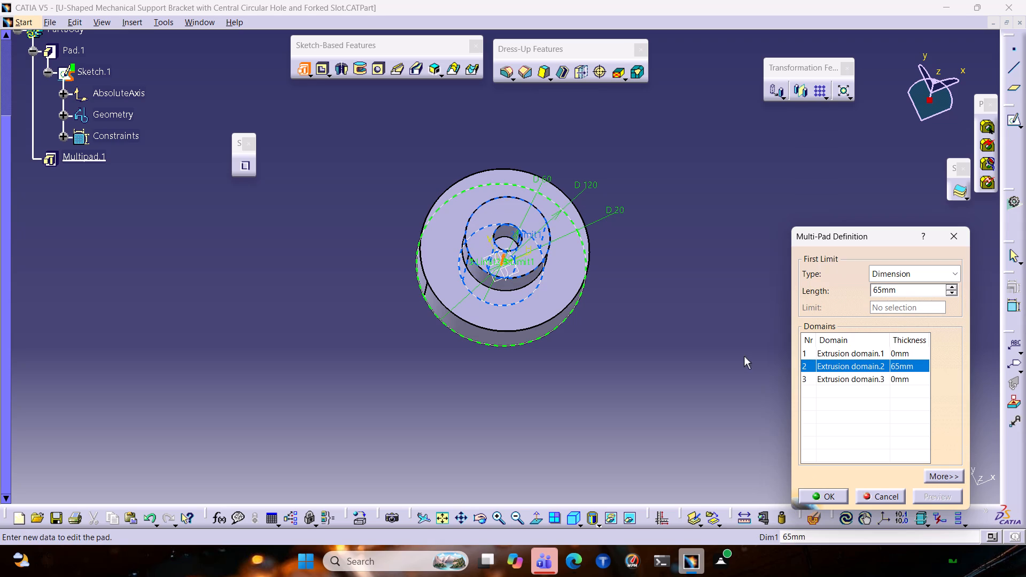
{"action": "scroll", "coordinate": [625, 373], "scroll_direction": "down", "scroll_amount": 1}
{"action": "middle_click_drag", "start_coordinate": [625, 373], "coordinate": [678, 154]}
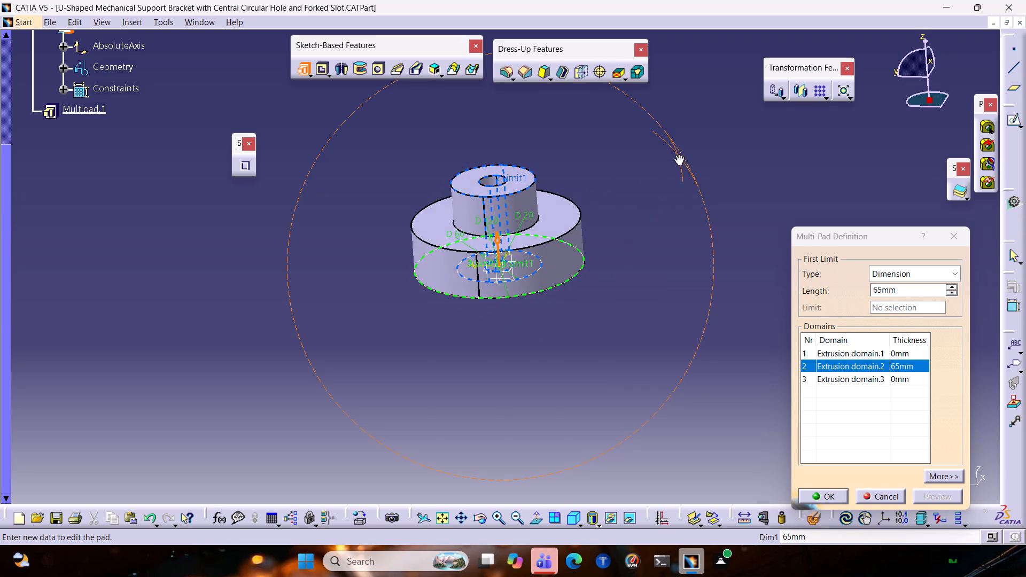
{"action": "middle_click_drag", "start_coordinate": [678, 154], "coordinate": [677, 163]}
{"action": "scroll", "coordinate": [677, 163], "scroll_direction": "up", "scroll_amount": 1}
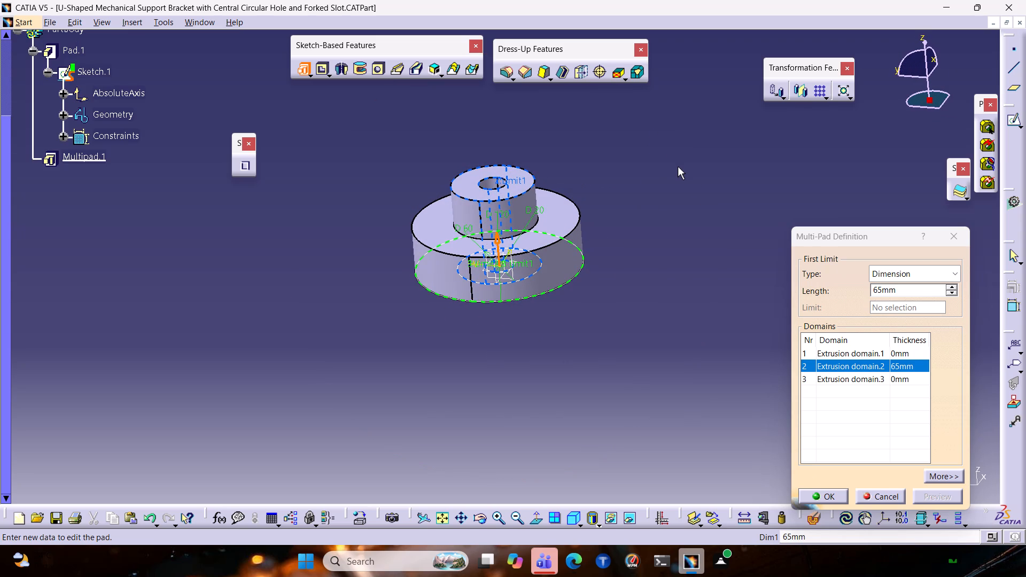
{"action": "middle_click_drag", "start_coordinate": [642, 302], "coordinate": [639, 355]}
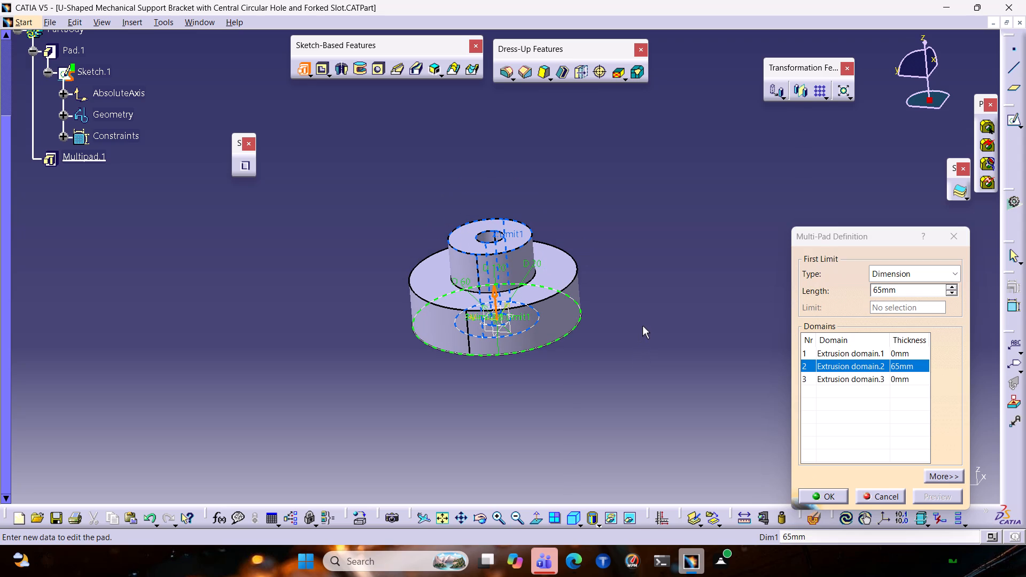
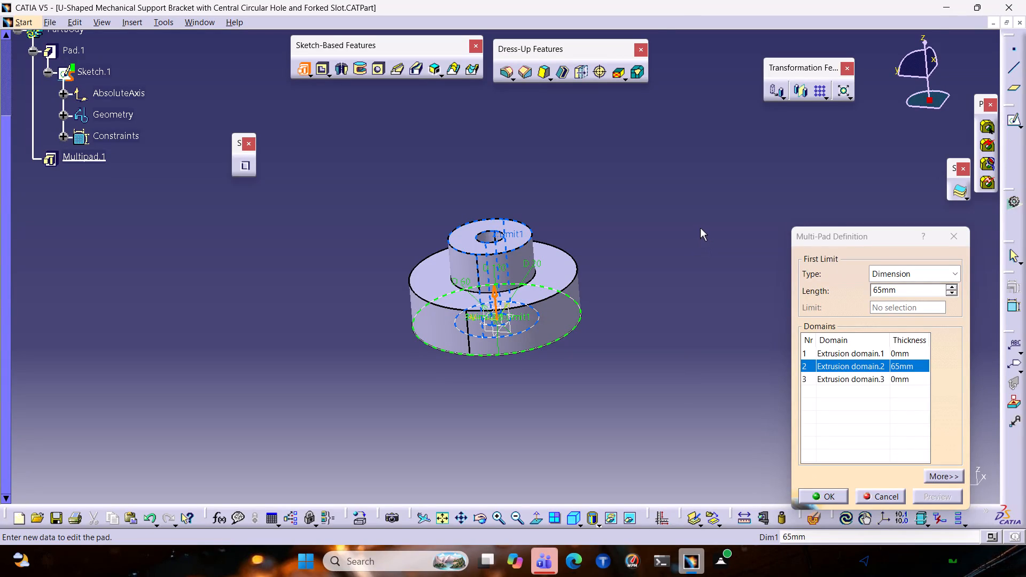
Set the Multi-Pad's Extrusion domain.2 to a length of 12 mm and complete the feature.
{"action": "left_click_drag", "start_coordinate": [929, 291], "coordinate": [830, 287]}
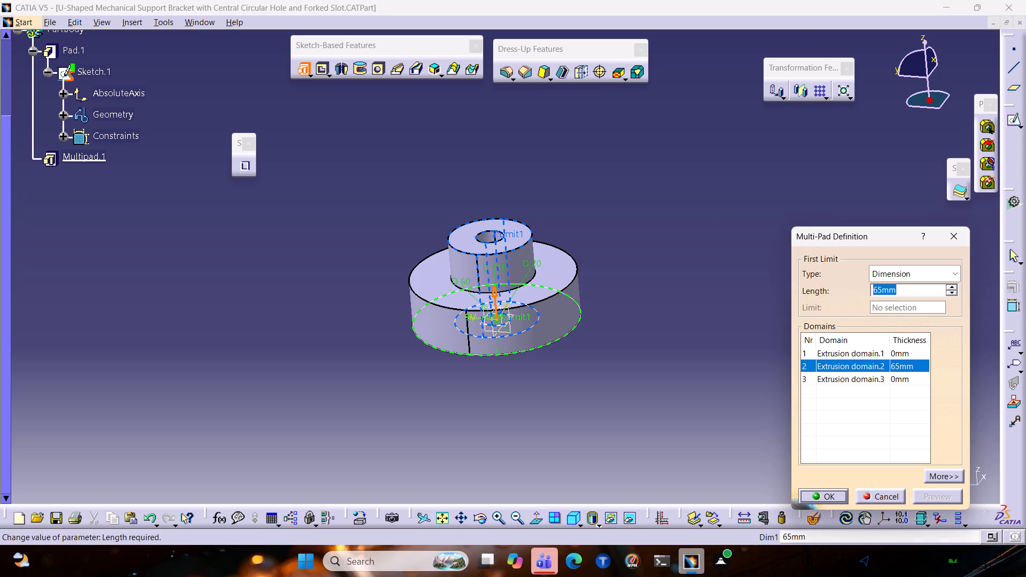
{"action": "left_click_drag", "start_coordinate": [830, 287], "coordinate": [829, 287]}
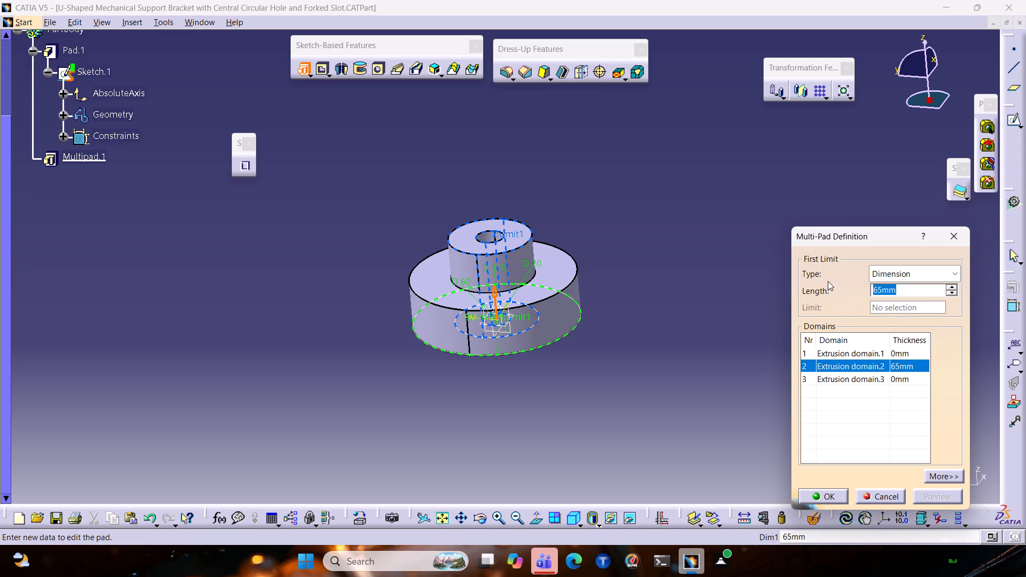
{"action": "type", "text": "12"}
{"action": "key", "text": "Return"}
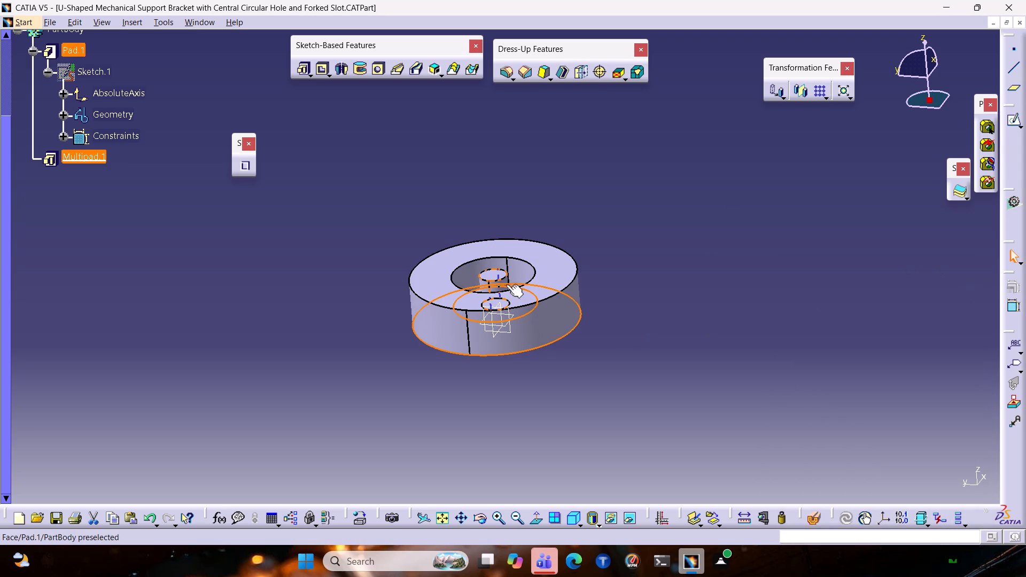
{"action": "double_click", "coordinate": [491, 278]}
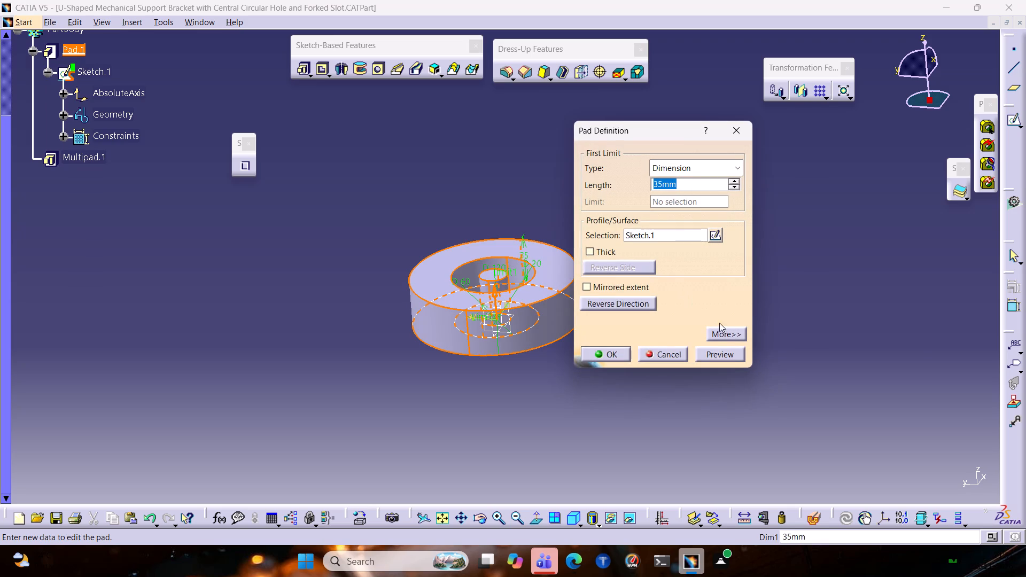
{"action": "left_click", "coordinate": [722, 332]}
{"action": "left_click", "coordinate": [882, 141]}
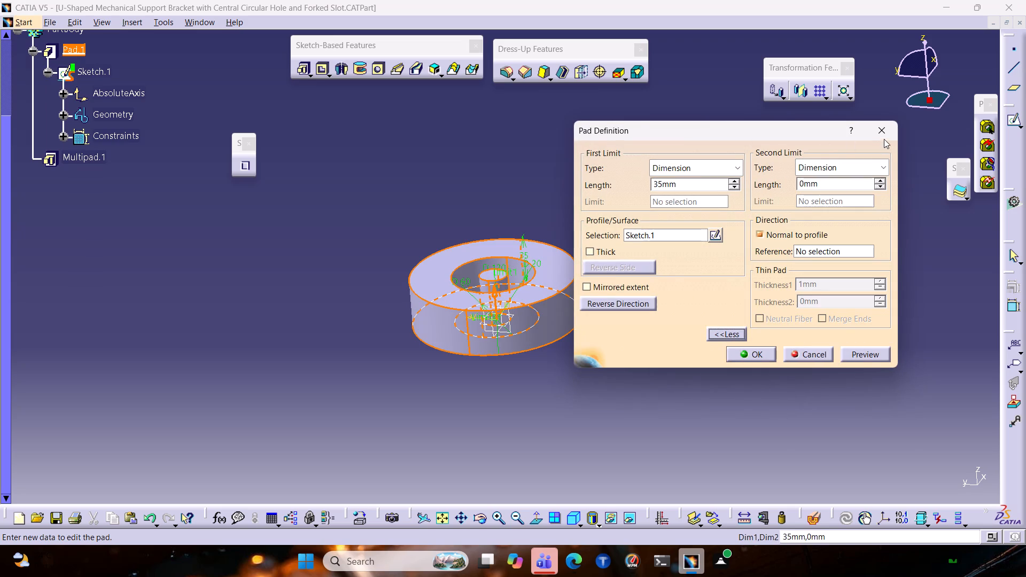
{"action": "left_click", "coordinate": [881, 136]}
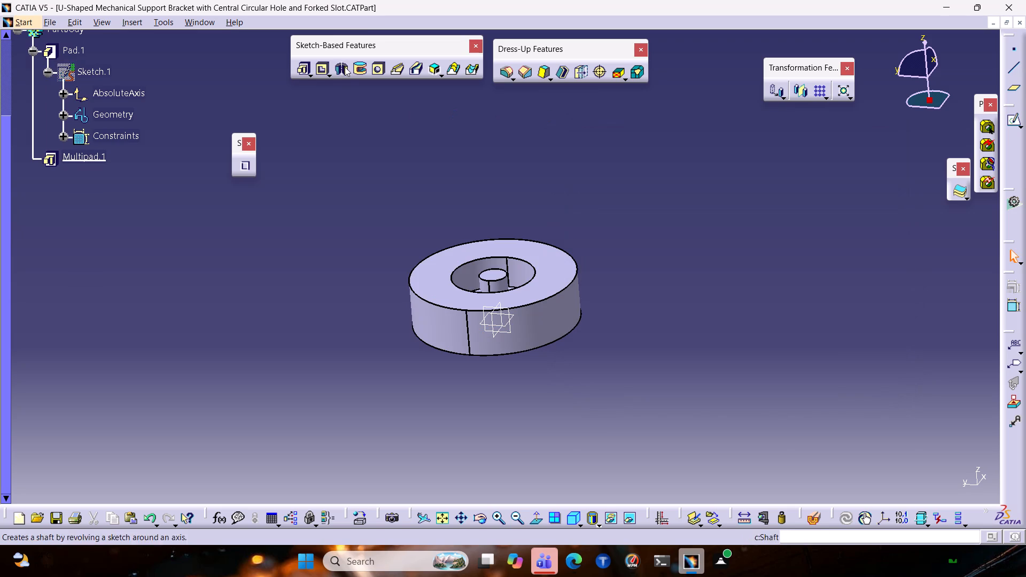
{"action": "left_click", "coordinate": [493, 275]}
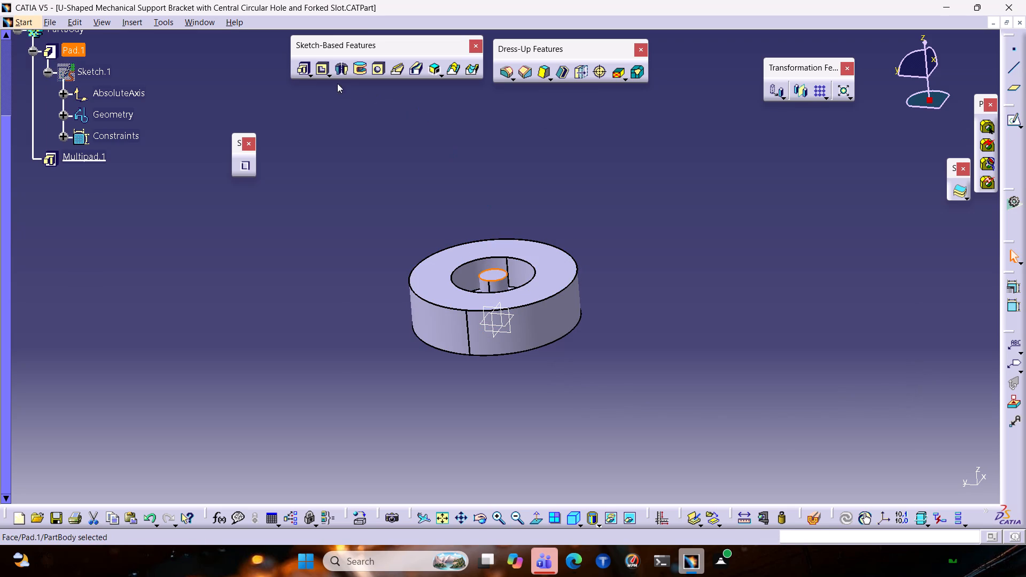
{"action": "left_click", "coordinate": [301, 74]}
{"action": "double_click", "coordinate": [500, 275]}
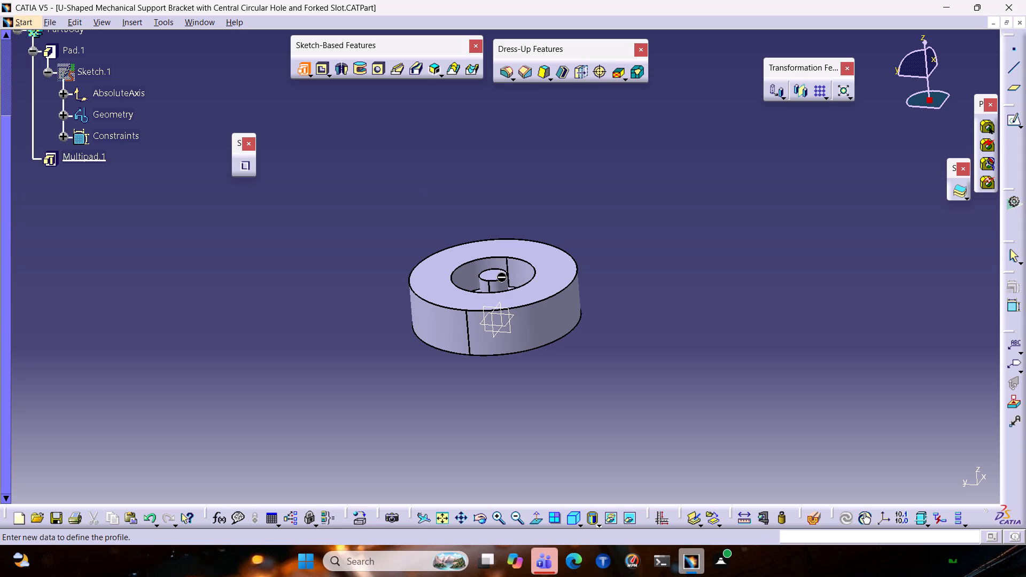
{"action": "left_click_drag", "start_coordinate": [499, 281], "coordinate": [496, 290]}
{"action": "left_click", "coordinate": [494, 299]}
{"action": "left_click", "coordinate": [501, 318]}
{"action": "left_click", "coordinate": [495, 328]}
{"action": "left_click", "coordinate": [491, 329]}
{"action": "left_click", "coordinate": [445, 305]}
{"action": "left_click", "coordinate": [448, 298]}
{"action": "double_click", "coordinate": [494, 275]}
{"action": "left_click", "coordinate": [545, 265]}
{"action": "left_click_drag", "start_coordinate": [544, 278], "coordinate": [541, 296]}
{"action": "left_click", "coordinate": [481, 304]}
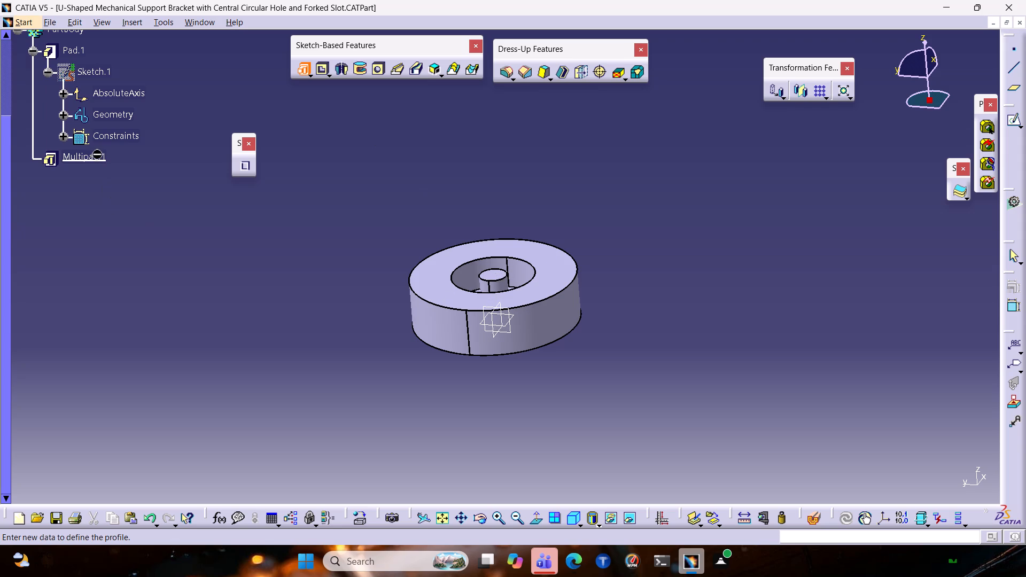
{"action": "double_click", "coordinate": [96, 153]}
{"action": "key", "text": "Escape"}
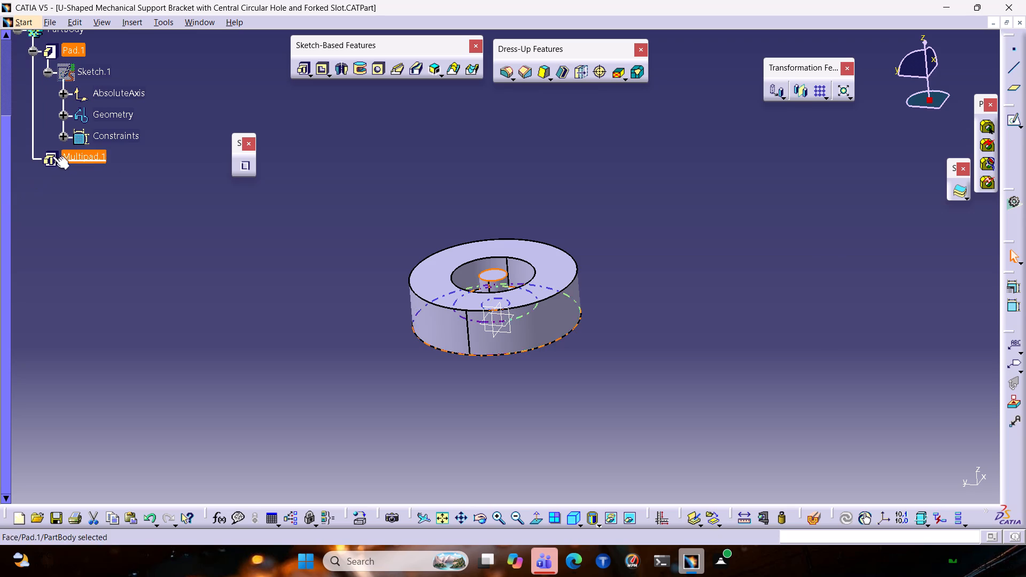
Reopen Multipad.1, set Extrusion domain.2 to a length of 125 mm, and apply the change.
{"action": "double_click", "coordinate": [100, 155]}
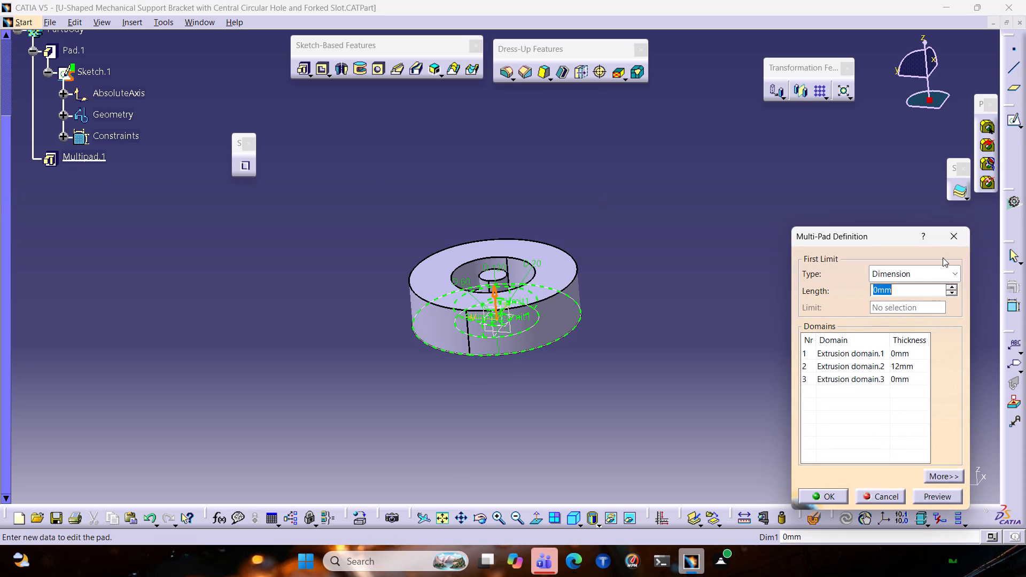
{"action": "left_click", "coordinate": [853, 366]}
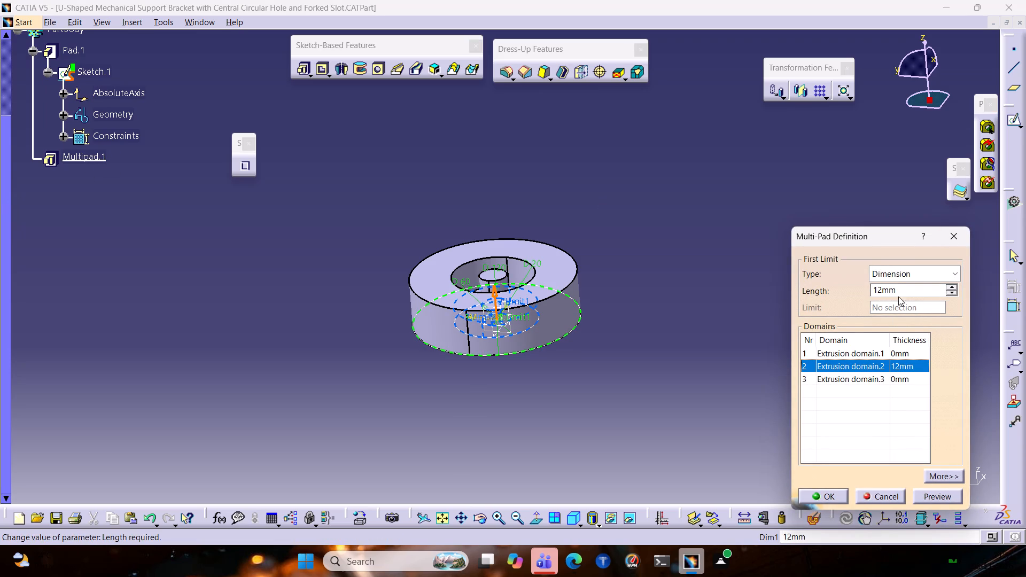
{"action": "left_click", "coordinate": [882, 291]}
{"action": "key", "text": "5"}
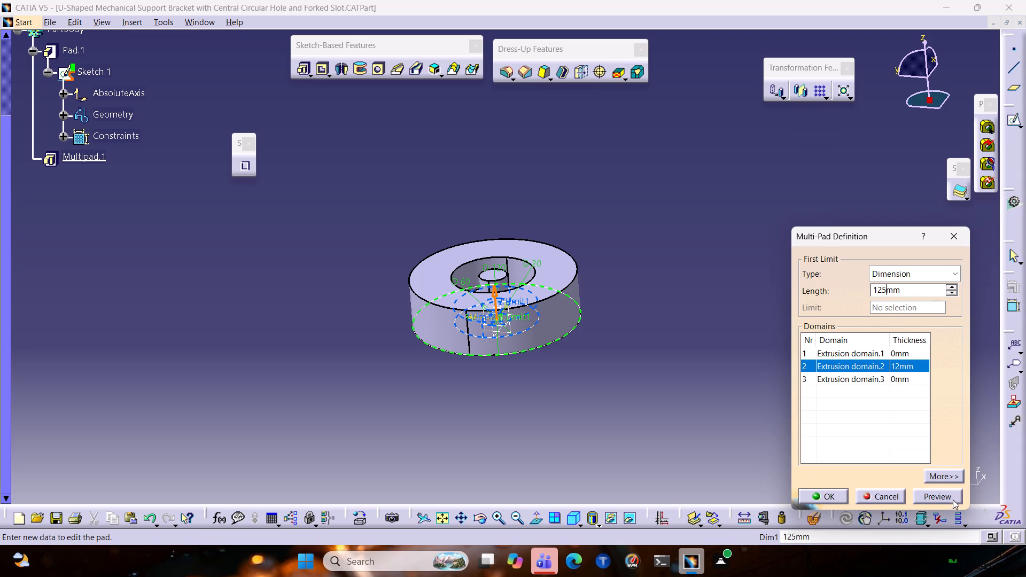
{"action": "left_click", "coordinate": [951, 501]}
{"action": "left_click", "coordinate": [832, 495]}
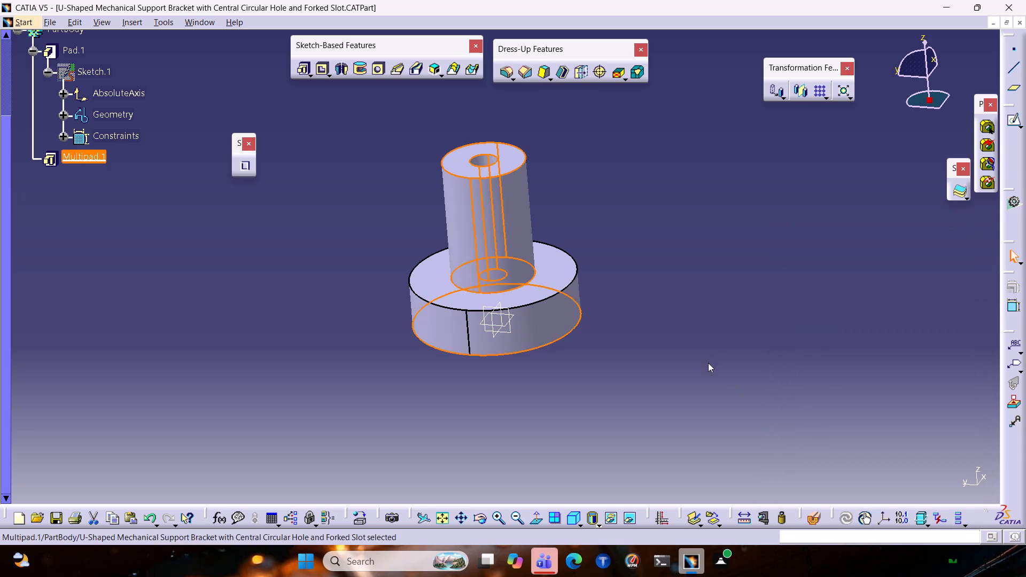
{"action": "left_click", "coordinate": [708, 363]}
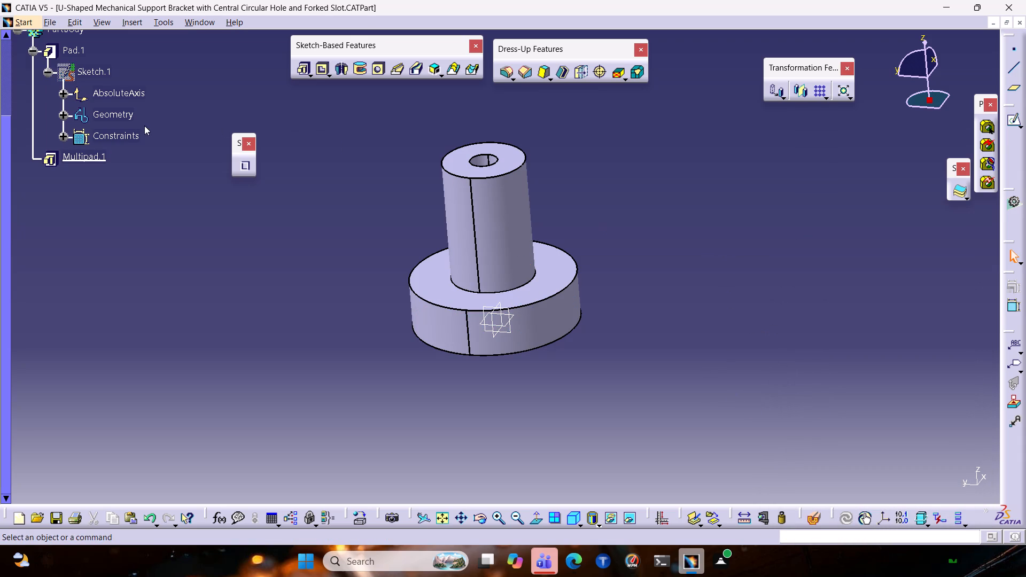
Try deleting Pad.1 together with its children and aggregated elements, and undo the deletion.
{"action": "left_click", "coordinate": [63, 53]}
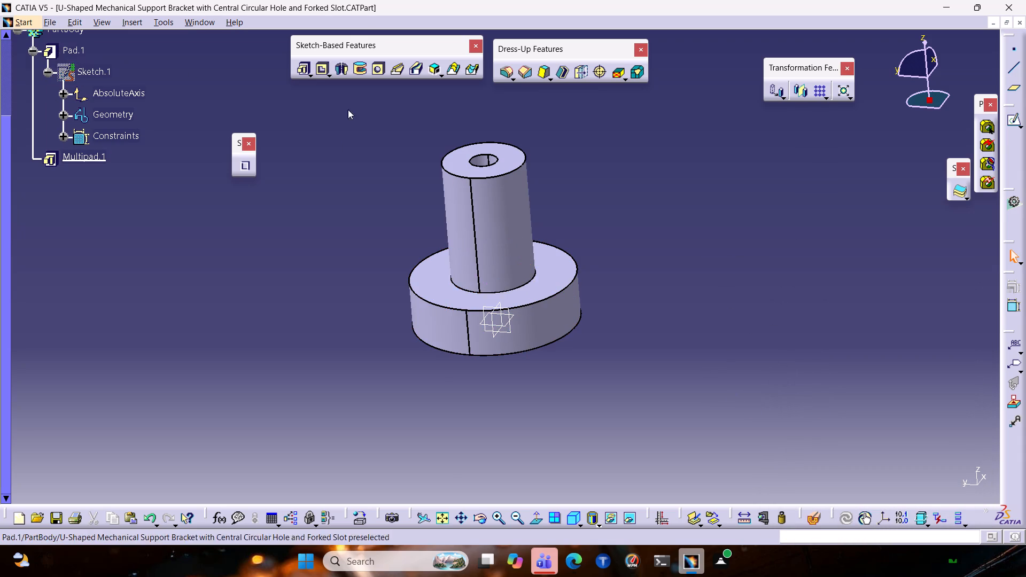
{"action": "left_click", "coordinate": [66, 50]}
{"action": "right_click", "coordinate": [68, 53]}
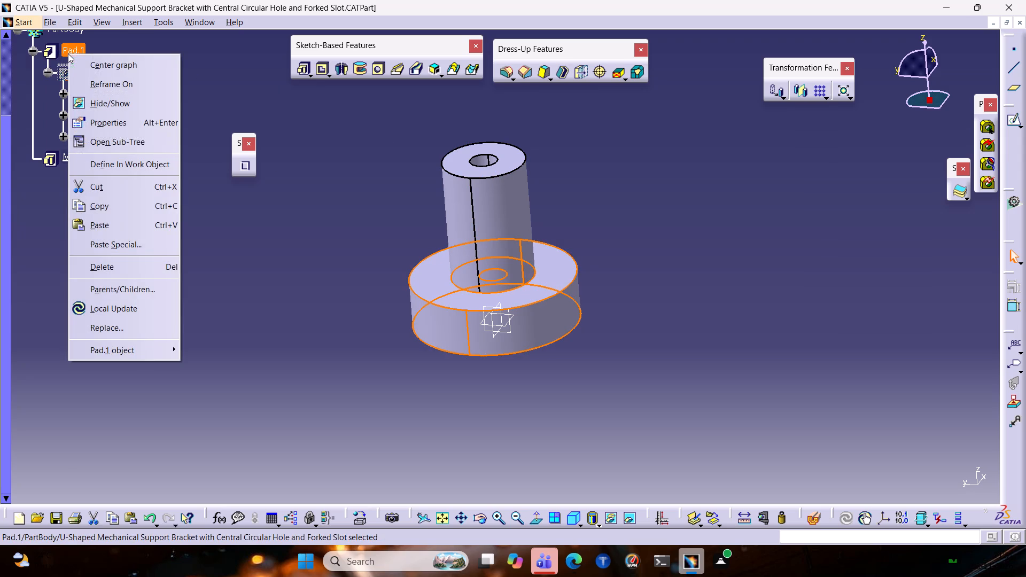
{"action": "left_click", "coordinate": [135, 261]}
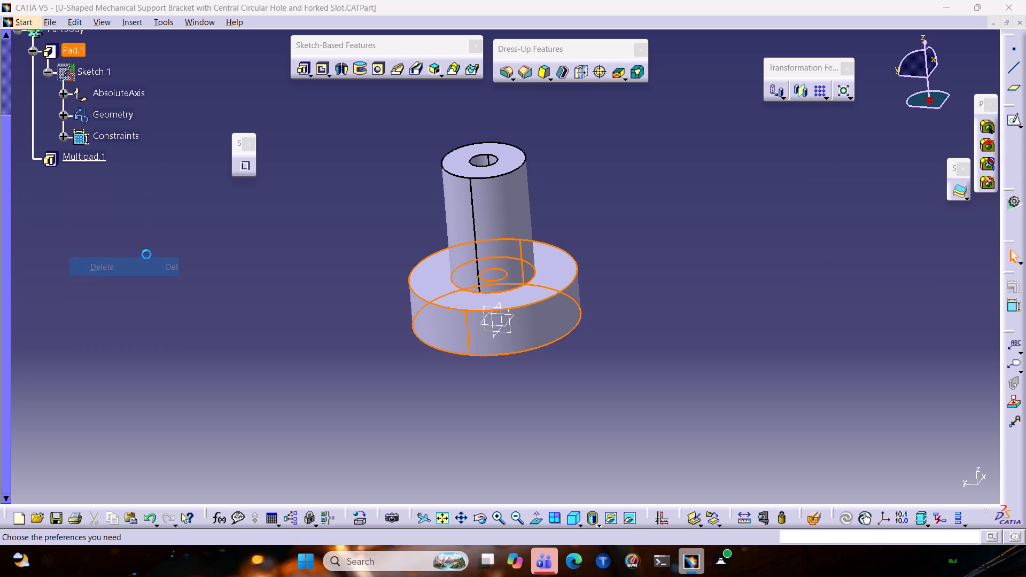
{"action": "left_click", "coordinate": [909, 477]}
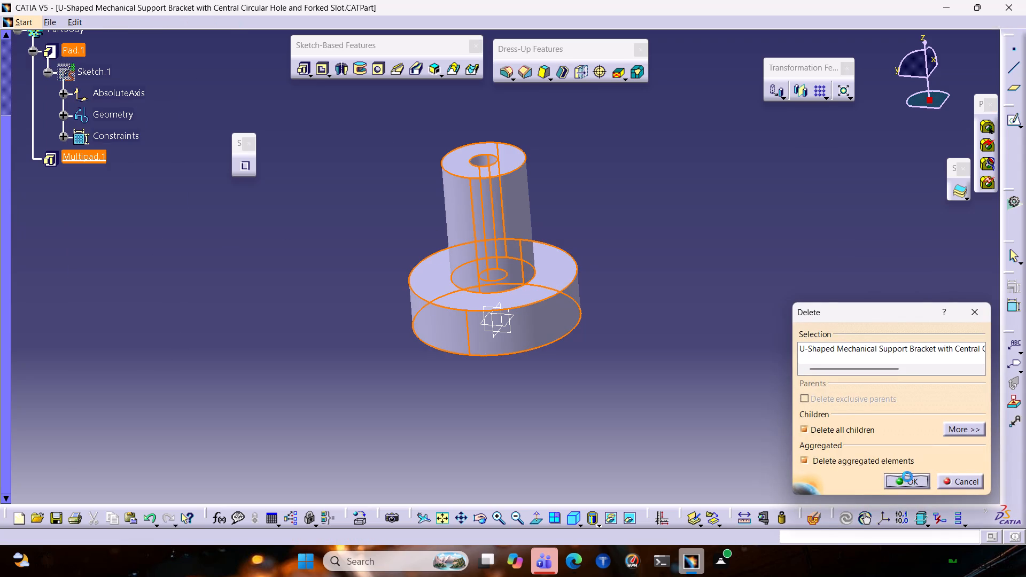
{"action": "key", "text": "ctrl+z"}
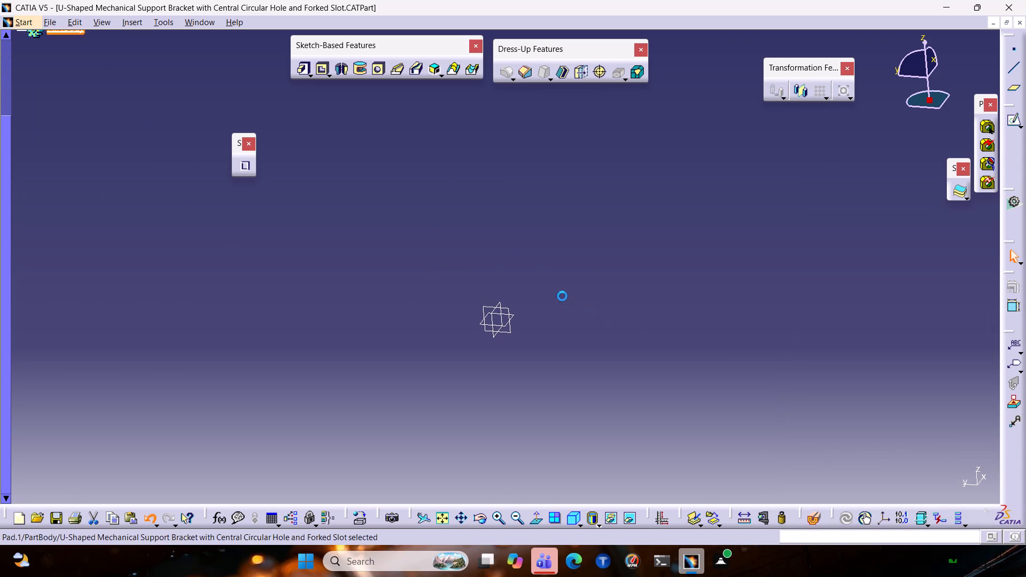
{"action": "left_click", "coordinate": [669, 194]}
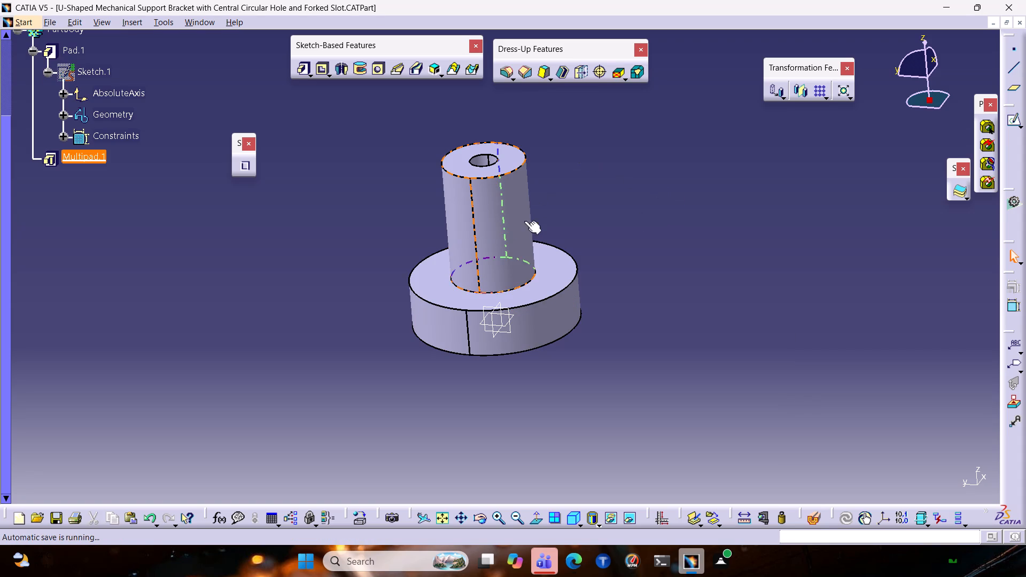
Create a new sketch on the yz plane.
{"action": "scroll", "coordinate": [56, 99], "scroll_direction": "up", "scroll_amount": 2}
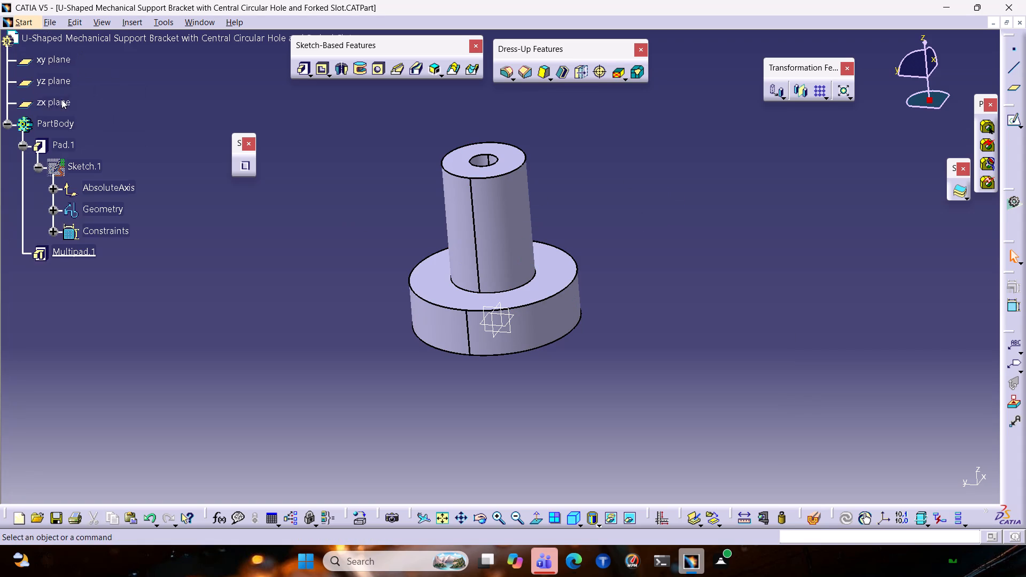
{"action": "left_click", "coordinate": [65, 86]}
{"action": "left_click", "coordinate": [64, 81]}
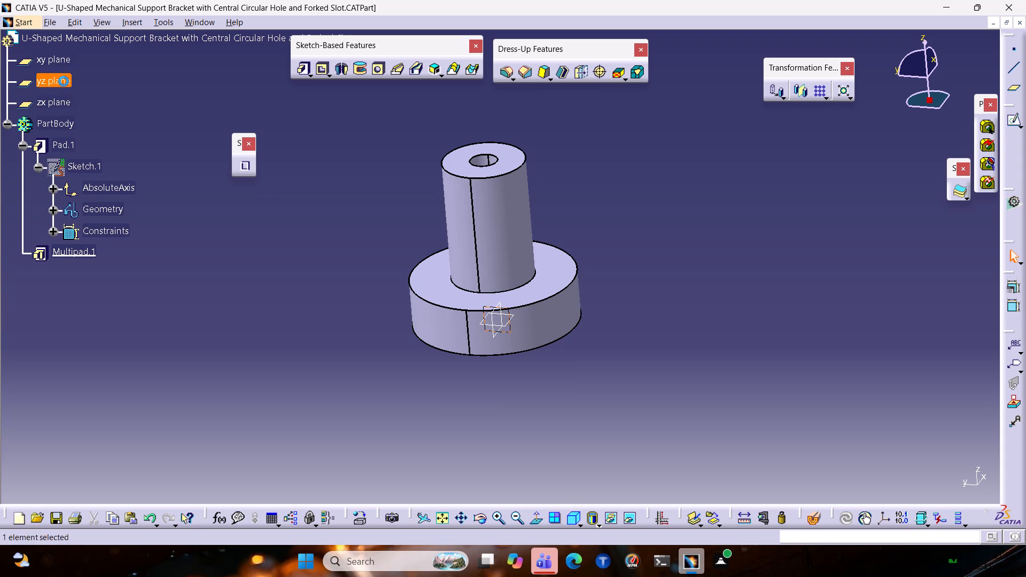
{"action": "left_click", "coordinate": [1010, 122]}
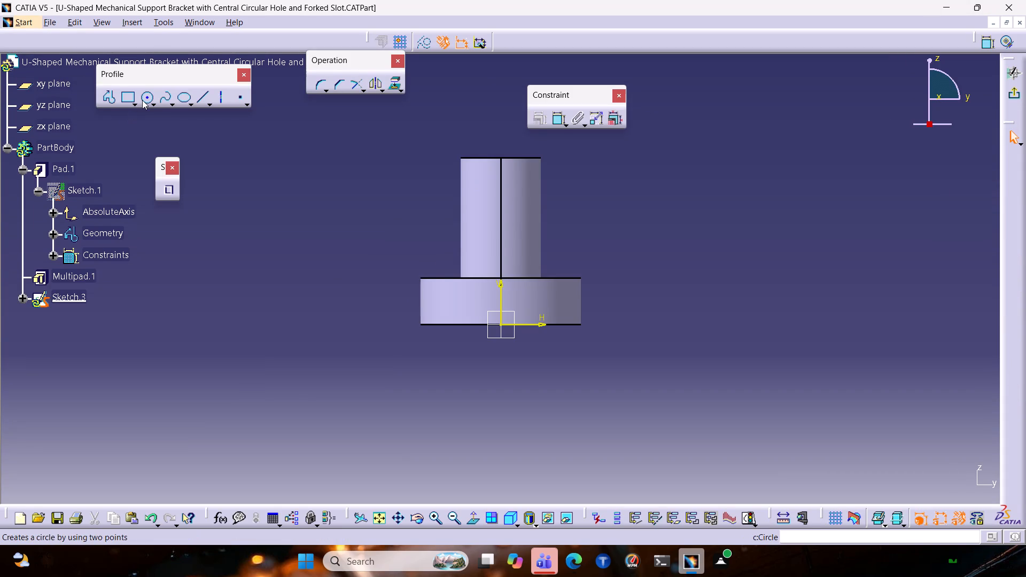
Sketch a horizontal line about 135 mm long across the upper boss, extending symmetrically from a midpoint on its vertical centre axis.
{"action": "left_click", "coordinate": [205, 97]}
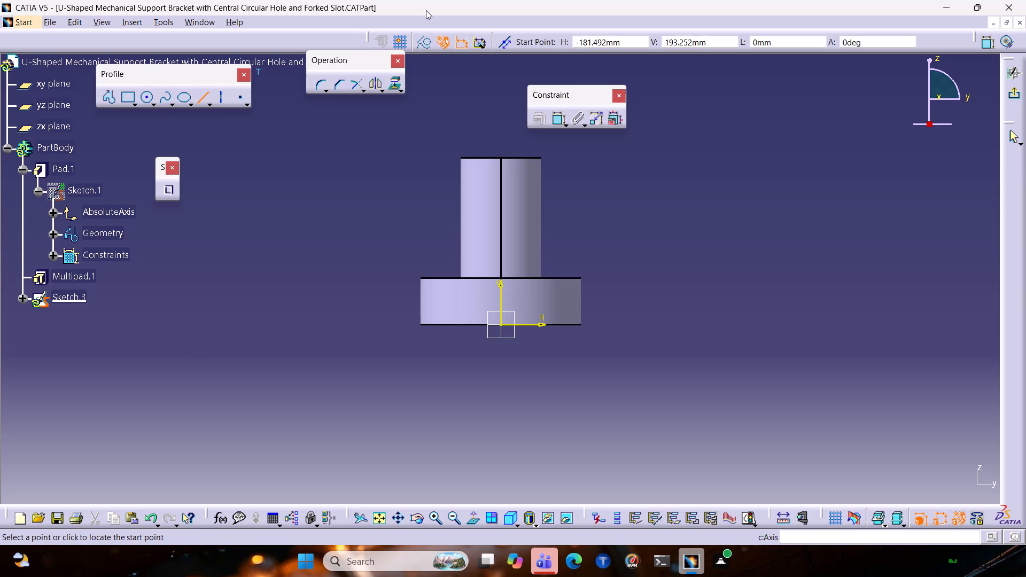
{"action": "left_click", "coordinate": [508, 43]}
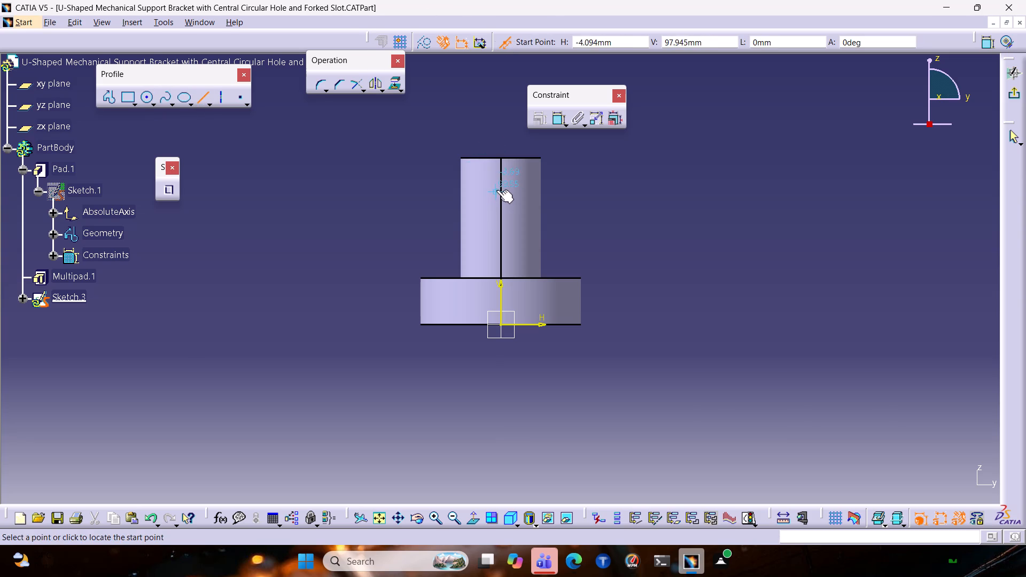
{"action": "left_click", "coordinate": [501, 182]}
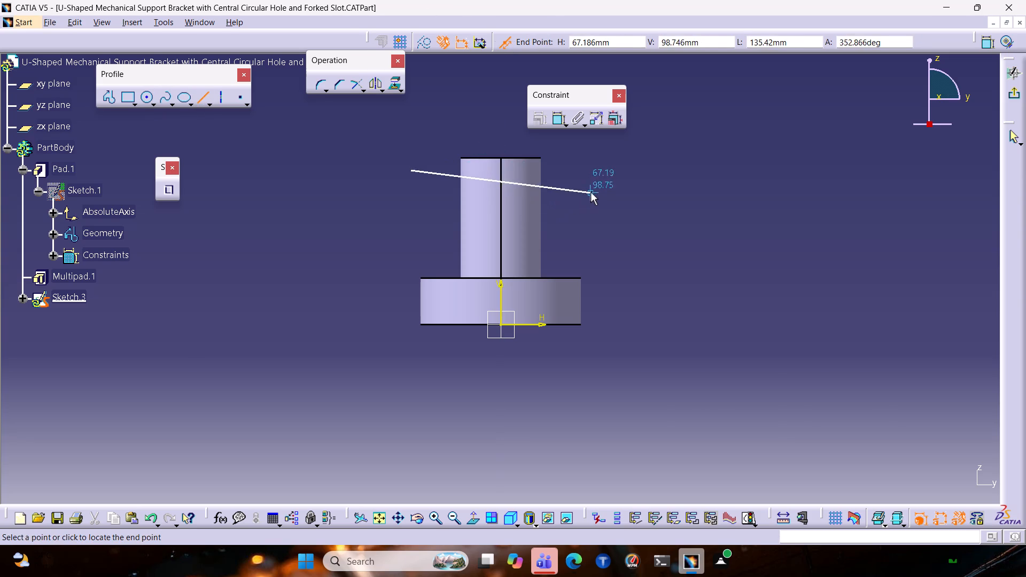
{"action": "left_click", "coordinate": [591, 178]}
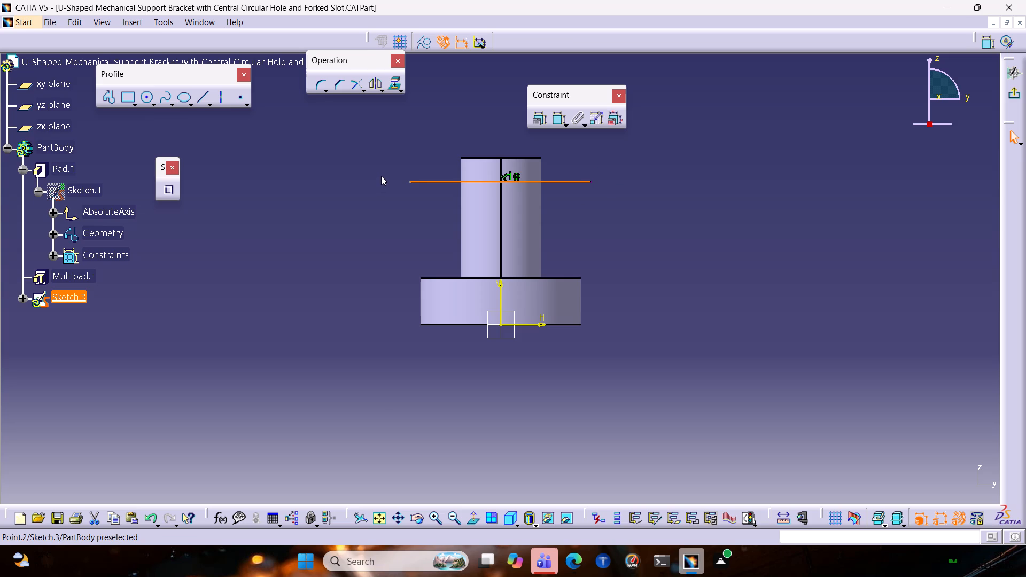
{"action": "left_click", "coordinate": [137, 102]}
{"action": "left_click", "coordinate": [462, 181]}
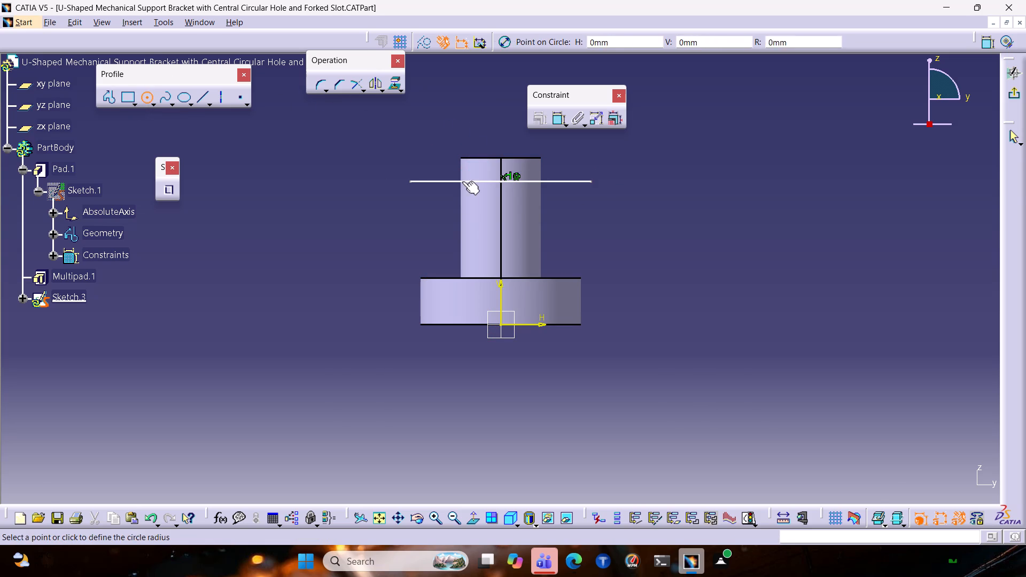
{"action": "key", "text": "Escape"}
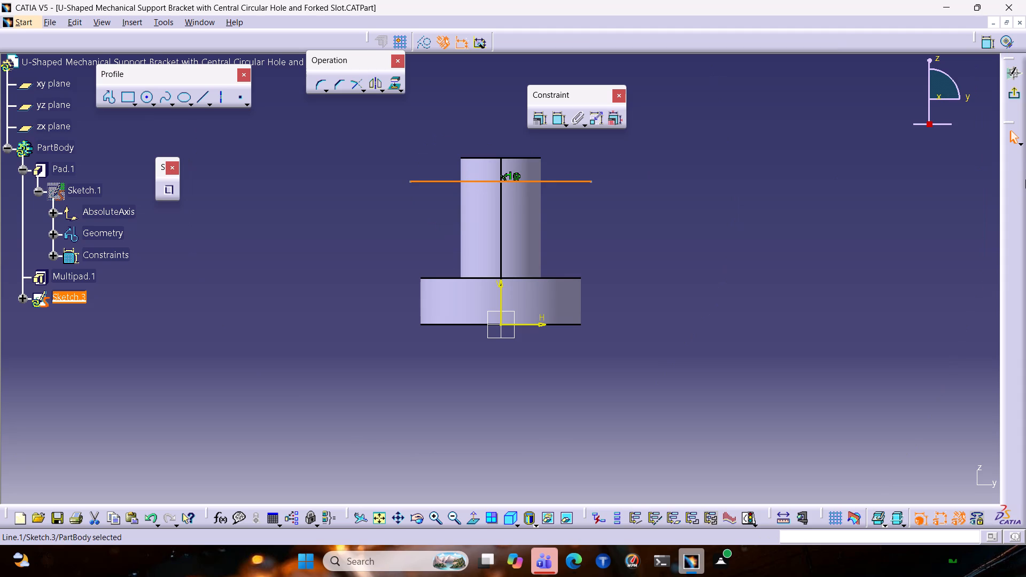
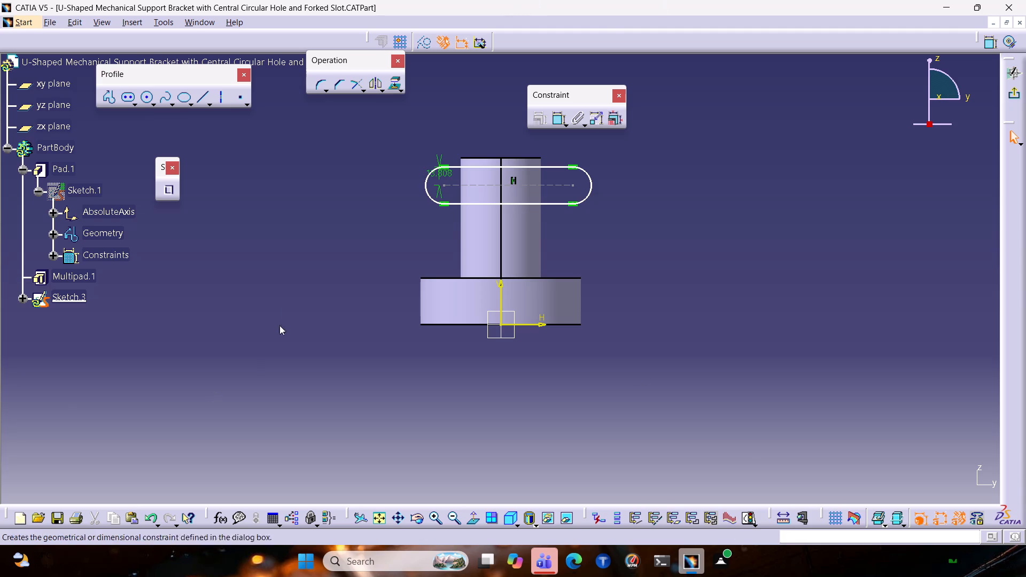
Set the elongated profile's offset between its centreline and upper edge to 16 mm.
{"action": "double_click", "coordinate": [442, 177]}
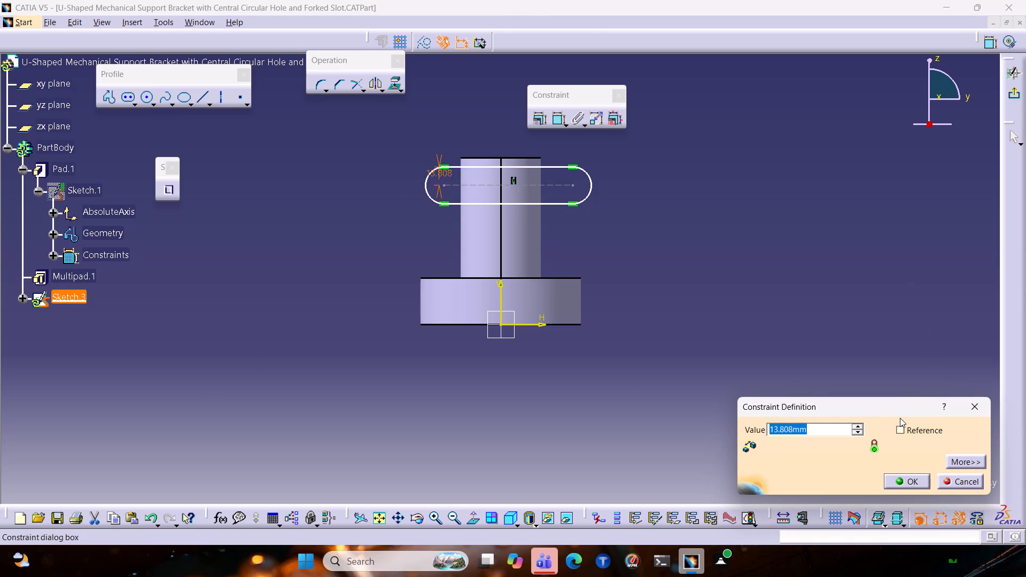
{"action": "type", "text": "16"}
{"action": "key", "text": "Return"}
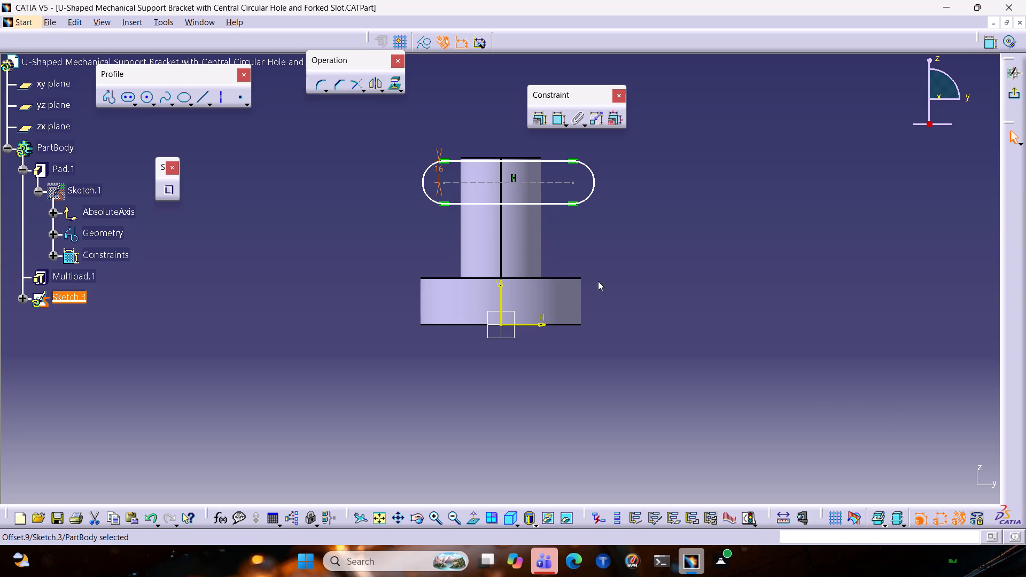
Dimension the distance between the elongated profile's two end-arc centres and set it to 80 mm.
{"action": "middle_click_drag", "start_coordinate": [595, 243], "coordinate": [682, 175], "text": "ctrl"}
{"action": "scroll", "coordinate": [683, 175], "scroll_direction": "up", "scroll_amount": 1}
{"action": "middle_click_drag", "start_coordinate": [685, 175], "coordinate": [683, 226]}
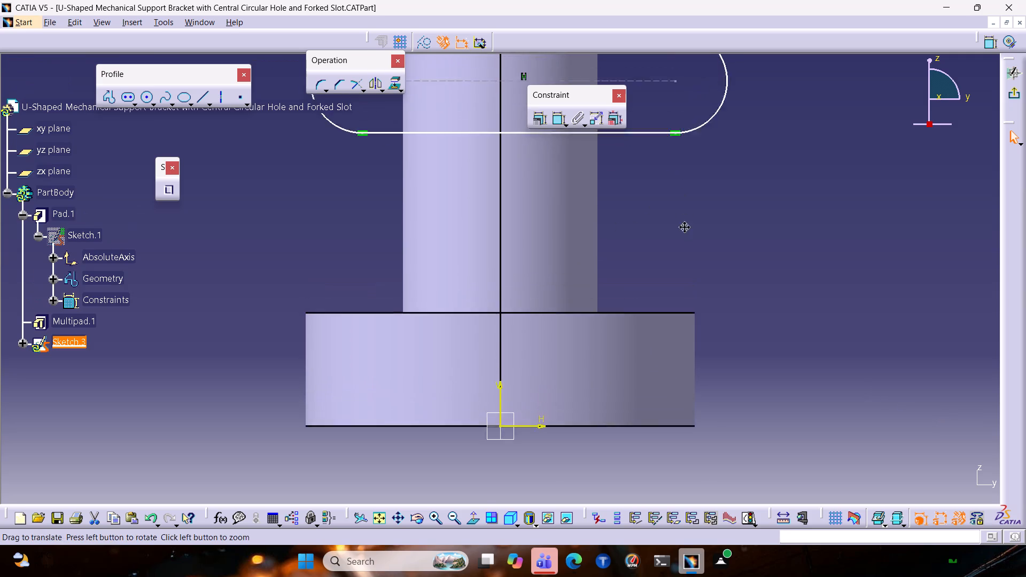
{"action": "middle_click_drag", "start_coordinate": [683, 226], "coordinate": [673, 330]}
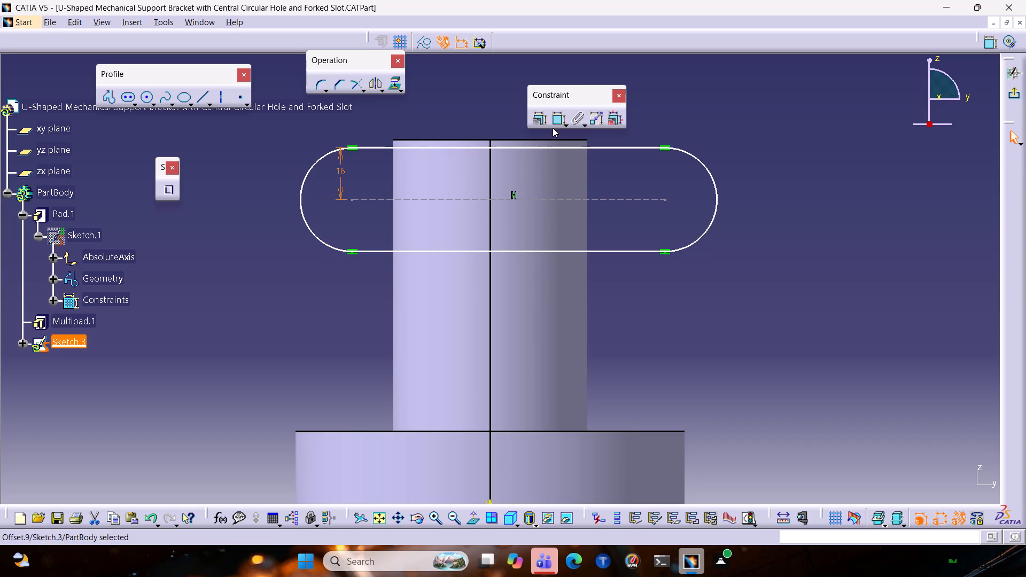
{"action": "left_click", "coordinate": [560, 120]}
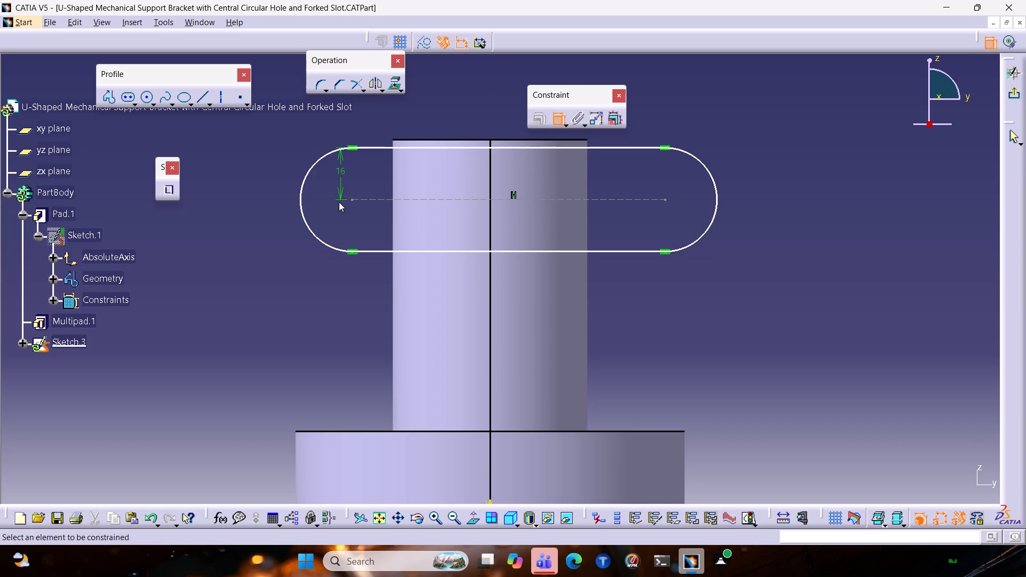
{"action": "left_click", "coordinate": [352, 200]}
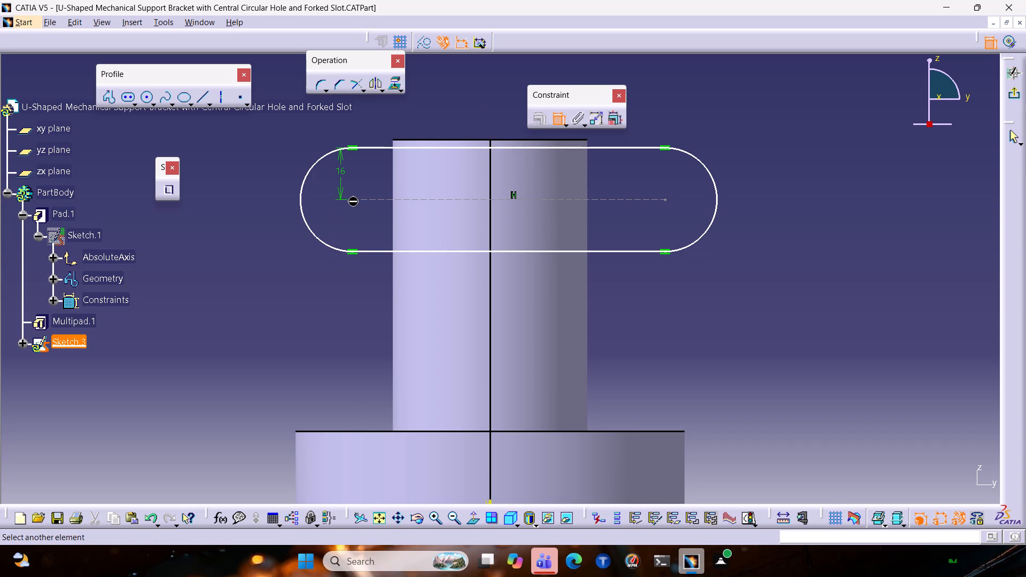
{"action": "left_click", "coordinate": [667, 200]}
{"action": "left_click", "coordinate": [660, 123]}
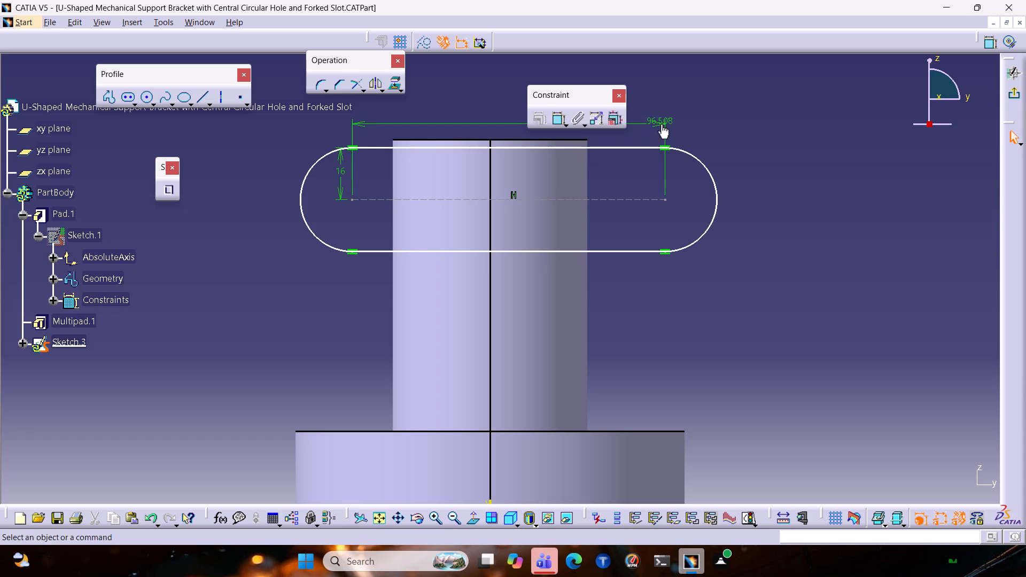
{"action": "double_click", "coordinate": [659, 121]}
{"action": "type", "text": "80"}
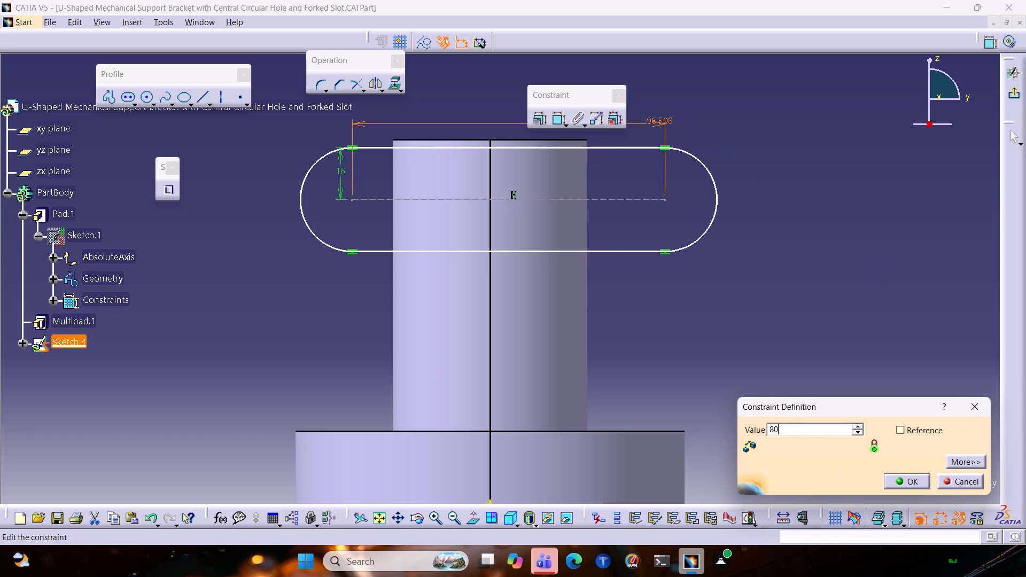
{"action": "key", "text": "Return"}
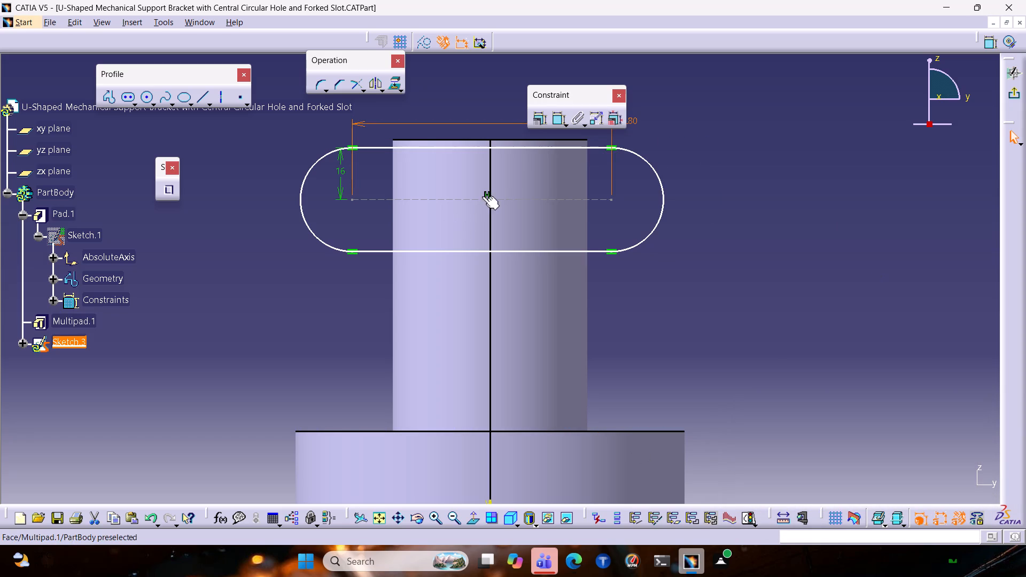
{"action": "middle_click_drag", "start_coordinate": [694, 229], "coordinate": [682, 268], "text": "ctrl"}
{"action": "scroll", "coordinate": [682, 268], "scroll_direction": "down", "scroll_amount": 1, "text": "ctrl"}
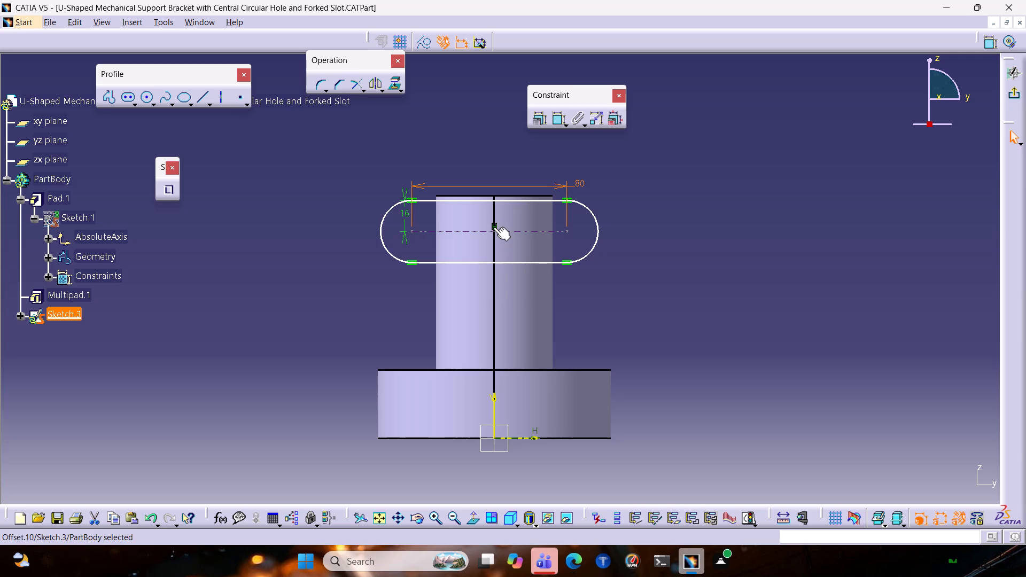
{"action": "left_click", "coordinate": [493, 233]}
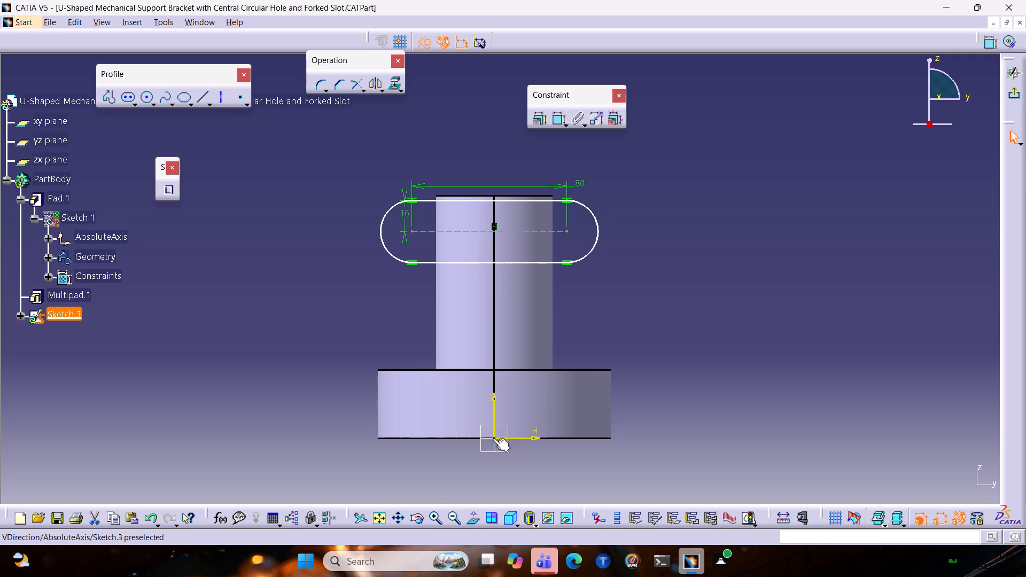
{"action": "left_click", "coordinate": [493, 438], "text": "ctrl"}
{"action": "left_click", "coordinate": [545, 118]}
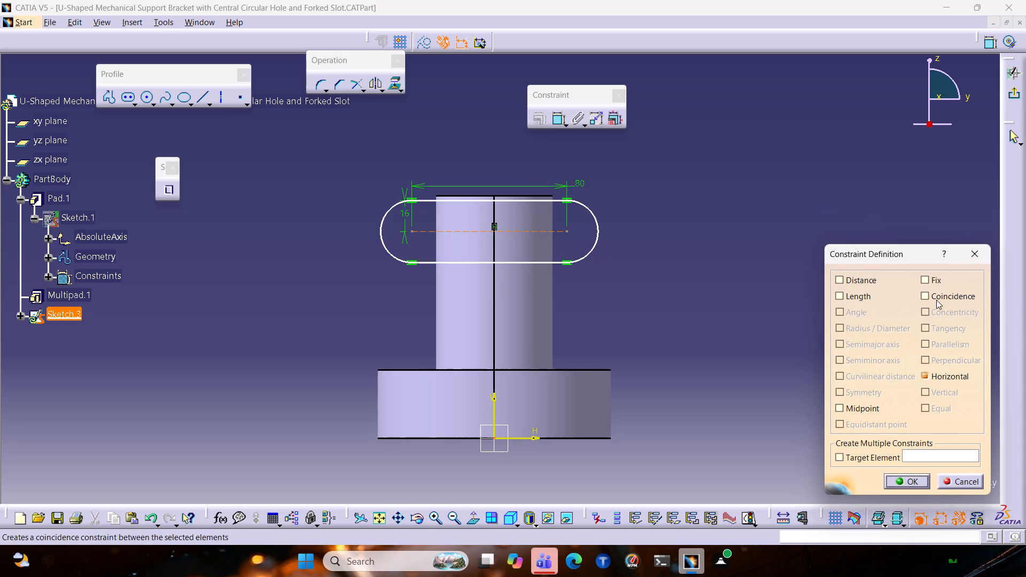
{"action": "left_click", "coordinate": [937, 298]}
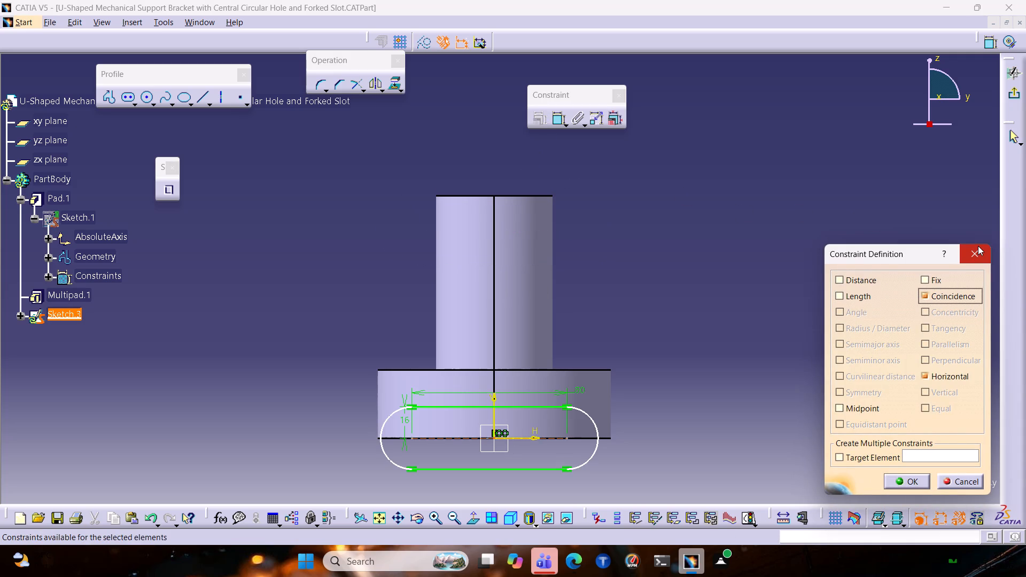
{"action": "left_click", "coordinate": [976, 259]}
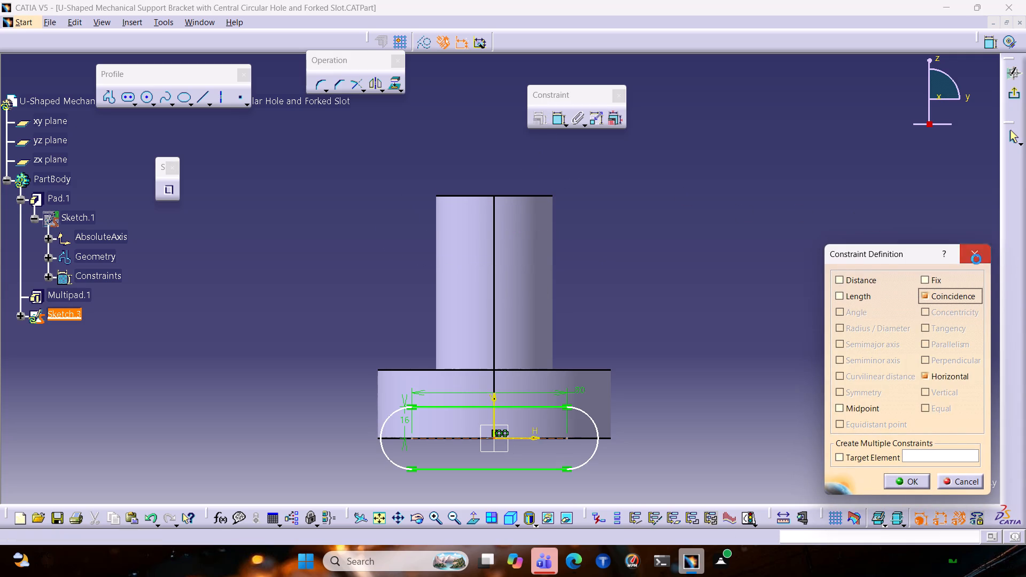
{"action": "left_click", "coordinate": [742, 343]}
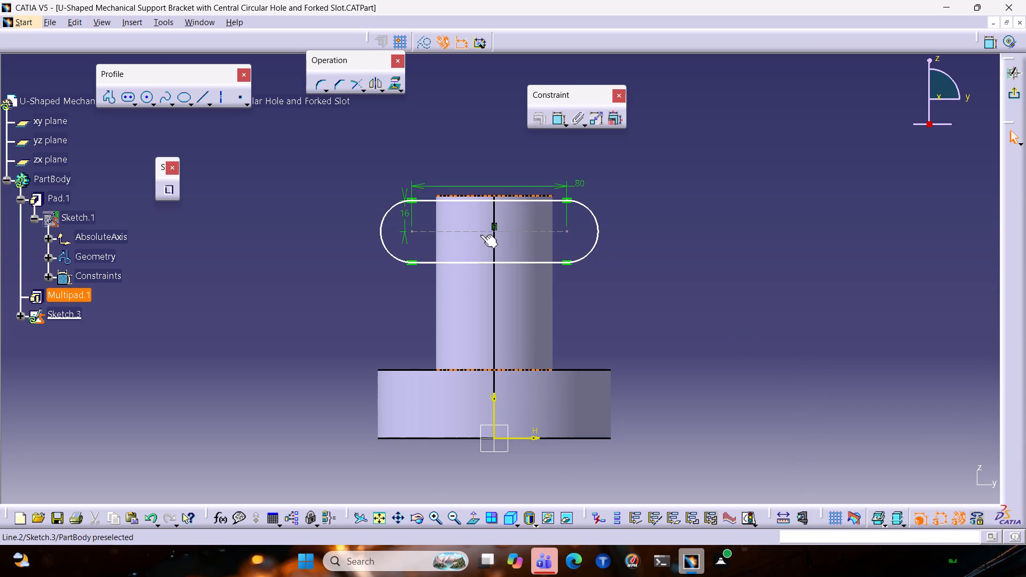
Reposition the elongated profile lower on the upper boss, with its centreline about 97 mm above the sketch origin.
{"action": "left_click_drag", "start_coordinate": [480, 235], "coordinate": [488, 235]}
{"action": "left_click_drag", "start_coordinate": [510, 233], "coordinate": [519, 234]}
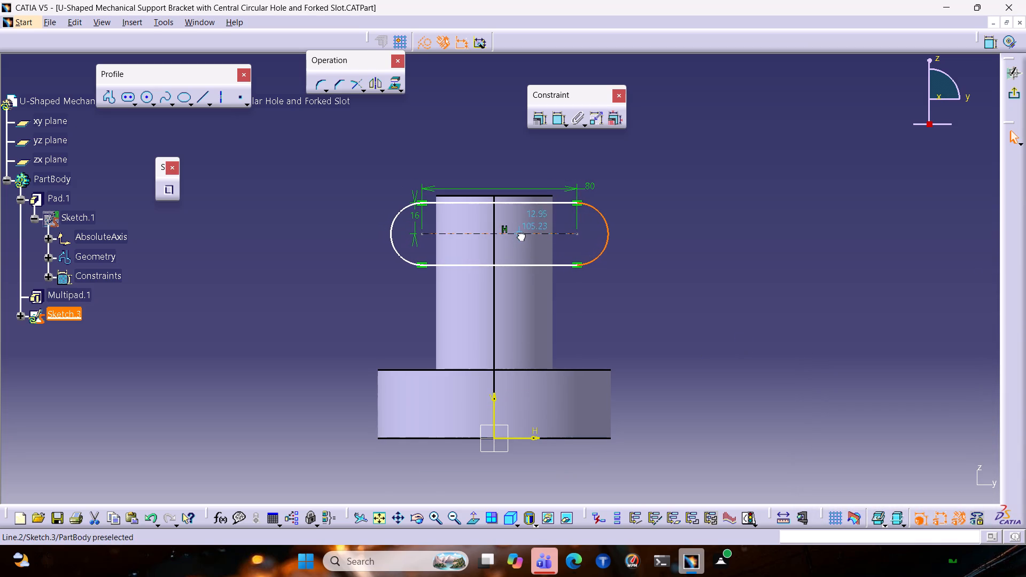
{"action": "left_click_drag", "start_coordinate": [519, 234], "coordinate": [522, 229]}
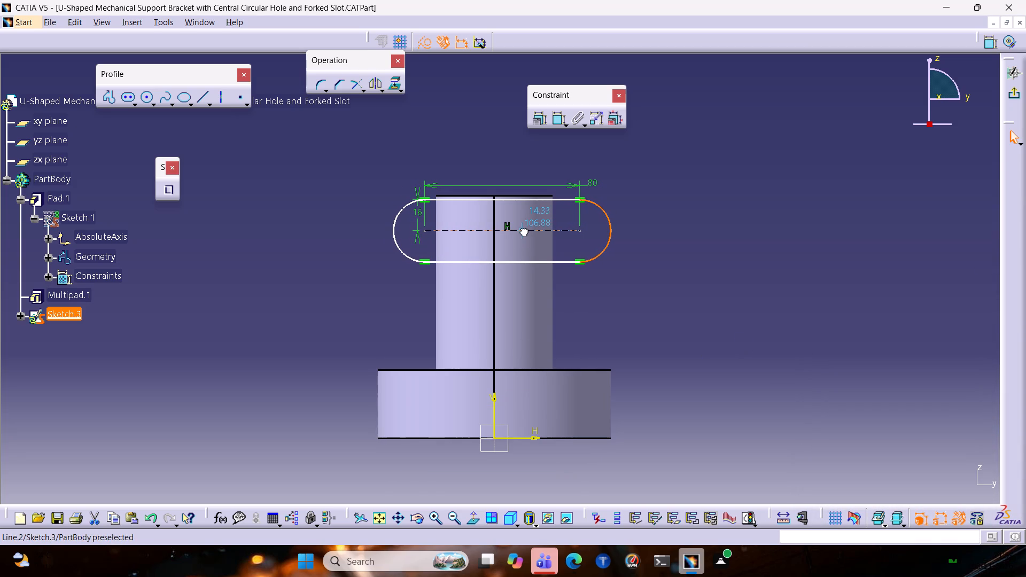
{"action": "left_click_drag", "start_coordinate": [522, 229], "coordinate": [522, 230]}
{"action": "left_click", "coordinate": [674, 223]}
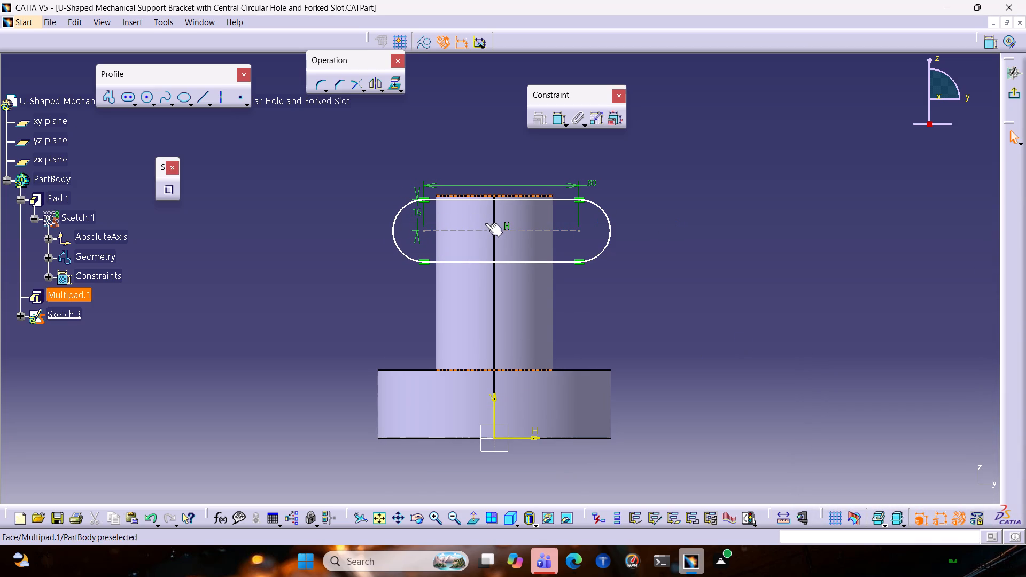
{"action": "left_click_drag", "start_coordinate": [480, 233], "coordinate": [480, 250]}
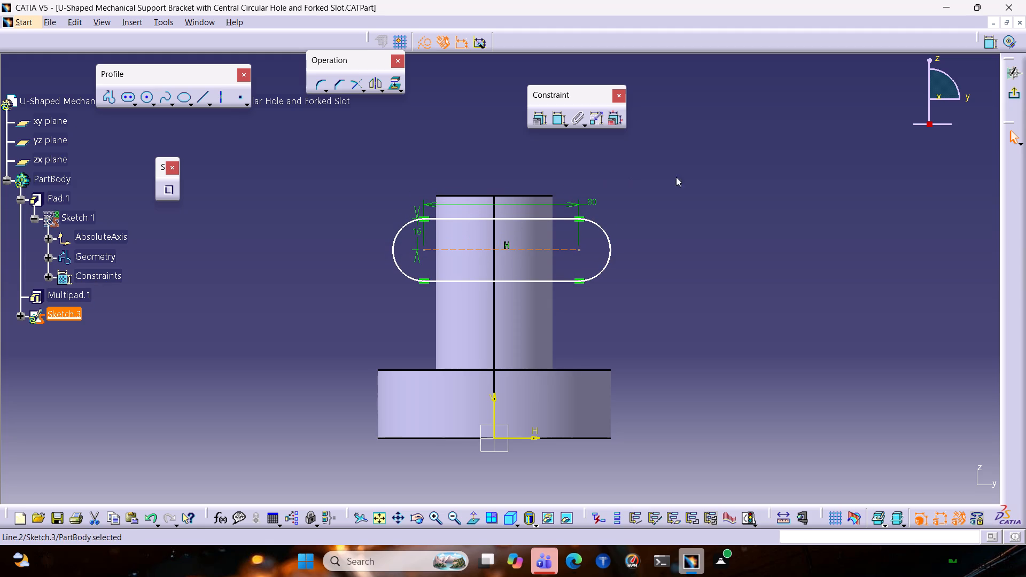
{"action": "left_click", "coordinate": [696, 179]}
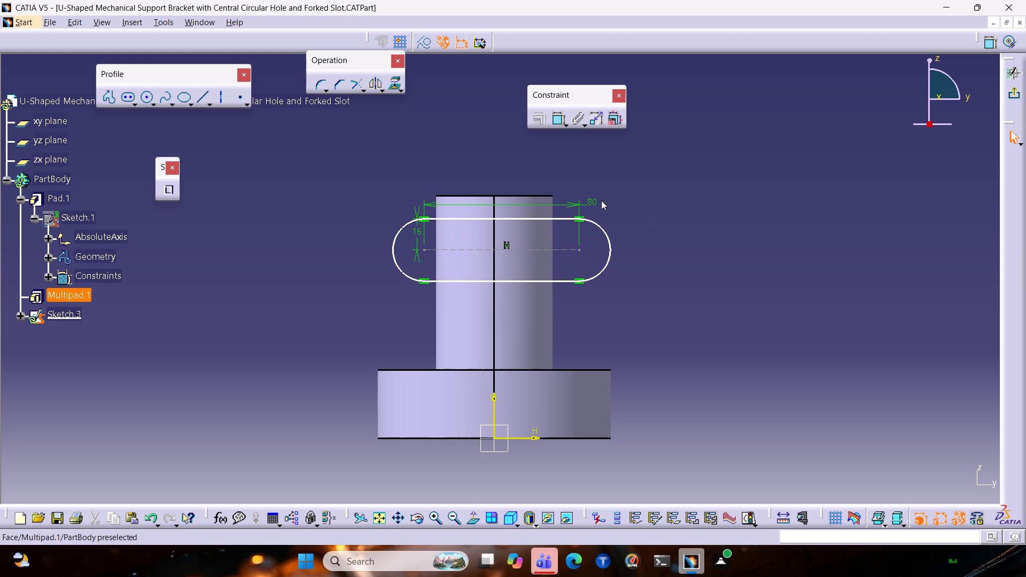
Move the 80 mm dimension clear above the boss and centre its value along the dimension line.
{"action": "left_click_drag", "start_coordinate": [589, 202], "coordinate": [472, 168]}
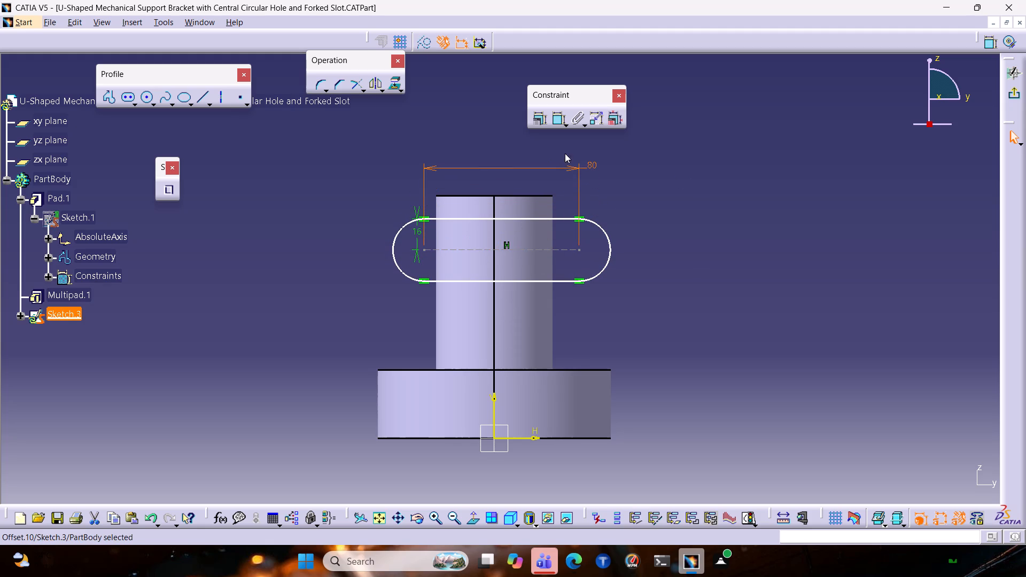
{"action": "left_click_drag", "start_coordinate": [594, 169], "coordinate": [498, 173]}
Sketch a circle centred on the elongated profile's left arc centre and dimension its diameter to 16 mm.
{"action": "left_click", "coordinate": [142, 100]}
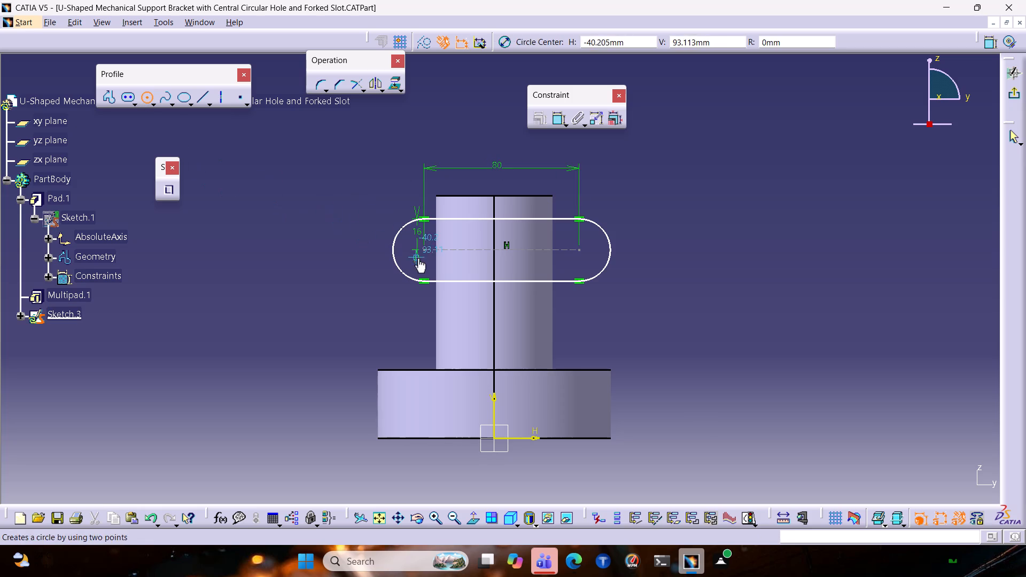
{"action": "left_click", "coordinate": [424, 248]}
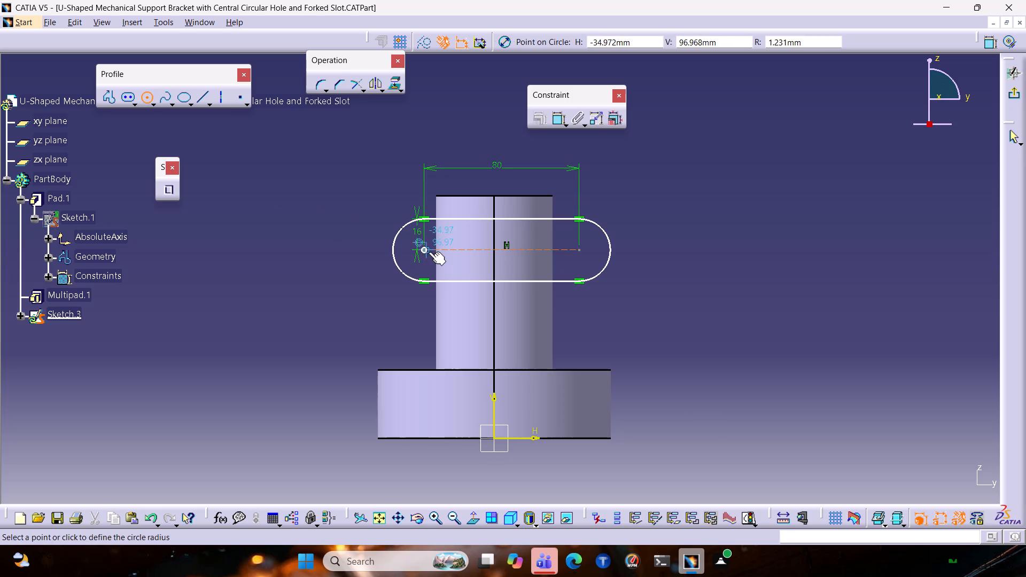
{"action": "left_click", "coordinate": [433, 263]}
{"action": "left_click", "coordinate": [554, 126]}
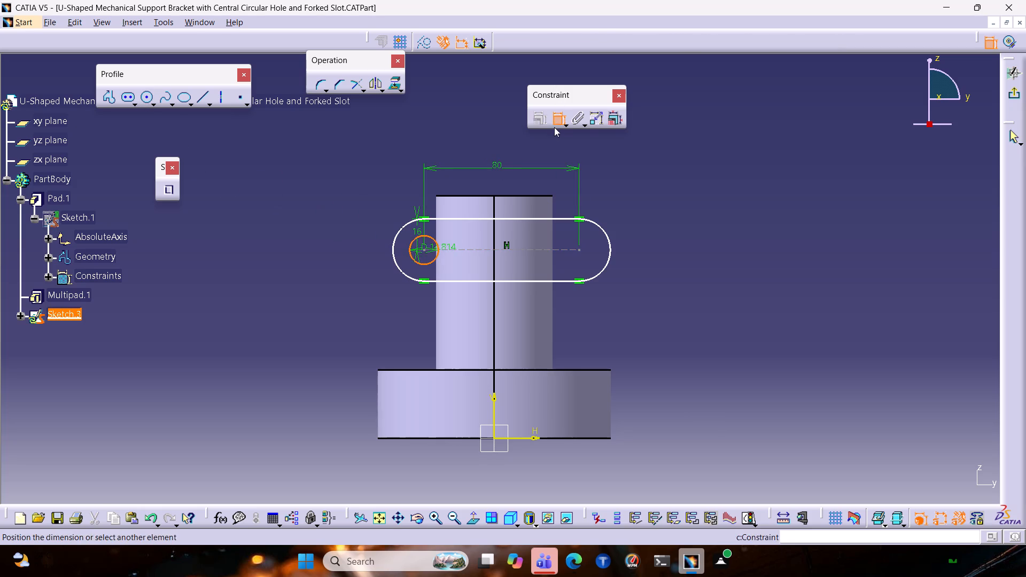
{"action": "left_click", "coordinate": [335, 251]}
{"action": "double_click", "coordinate": [337, 250]}
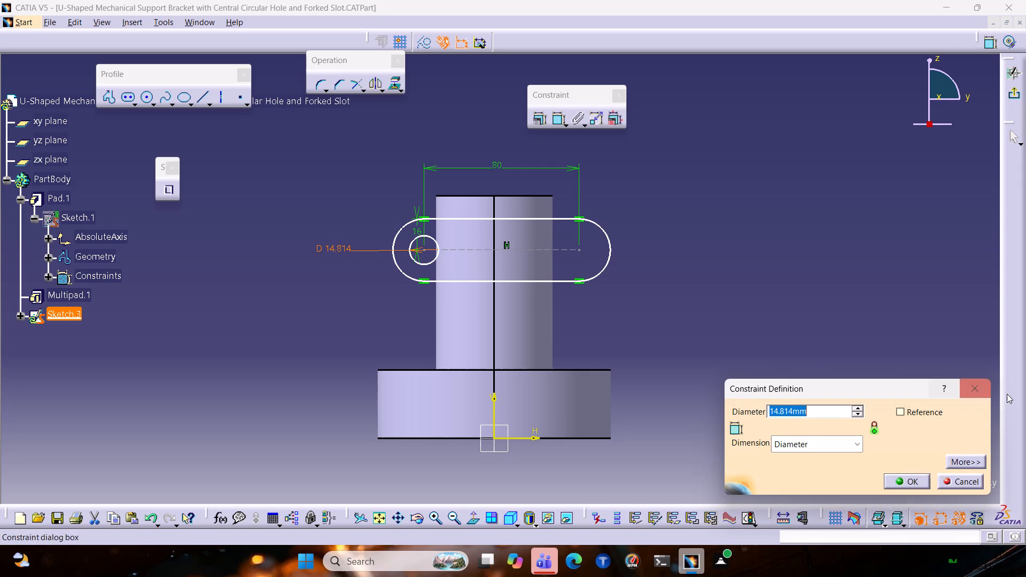
{"action": "type", "text": "16"}
{"action": "key", "text": "Return"}
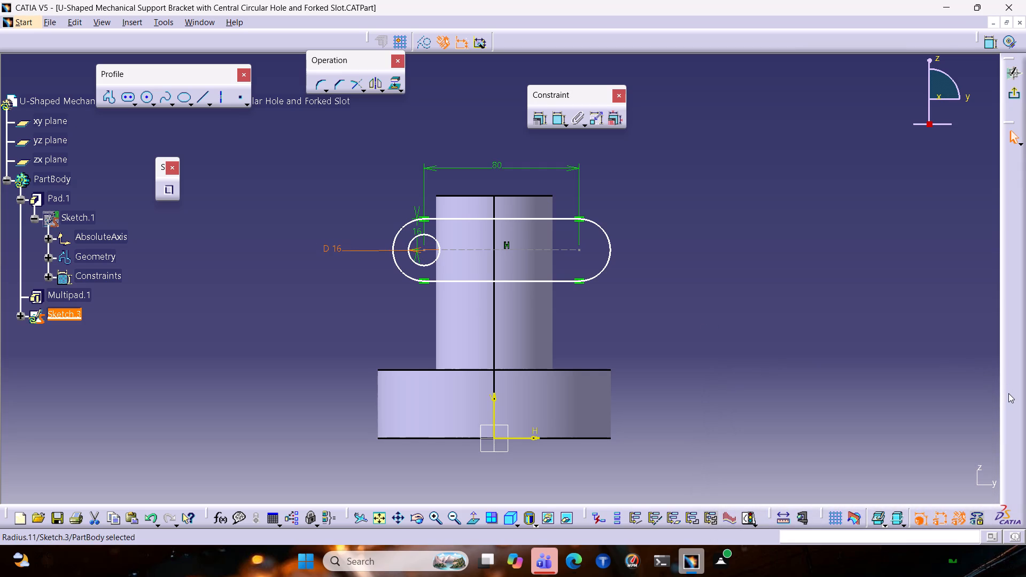
Mirror the 16 mm circle about the sketch's vertical axis.
{"action": "left_click", "coordinate": [440, 255]}
{"action": "left_click", "coordinate": [374, 85]}
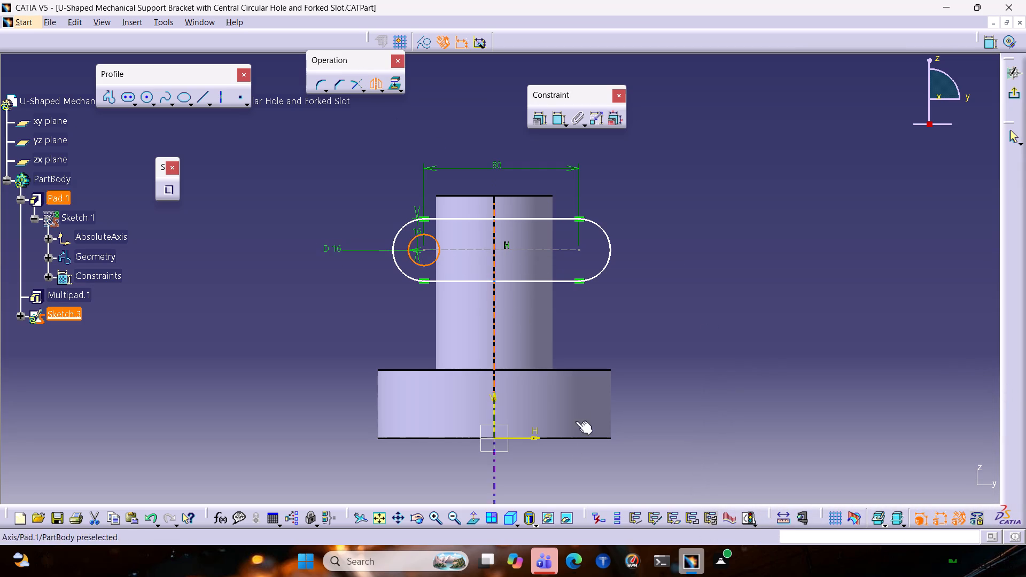
{"action": "left_click", "coordinate": [496, 403]}
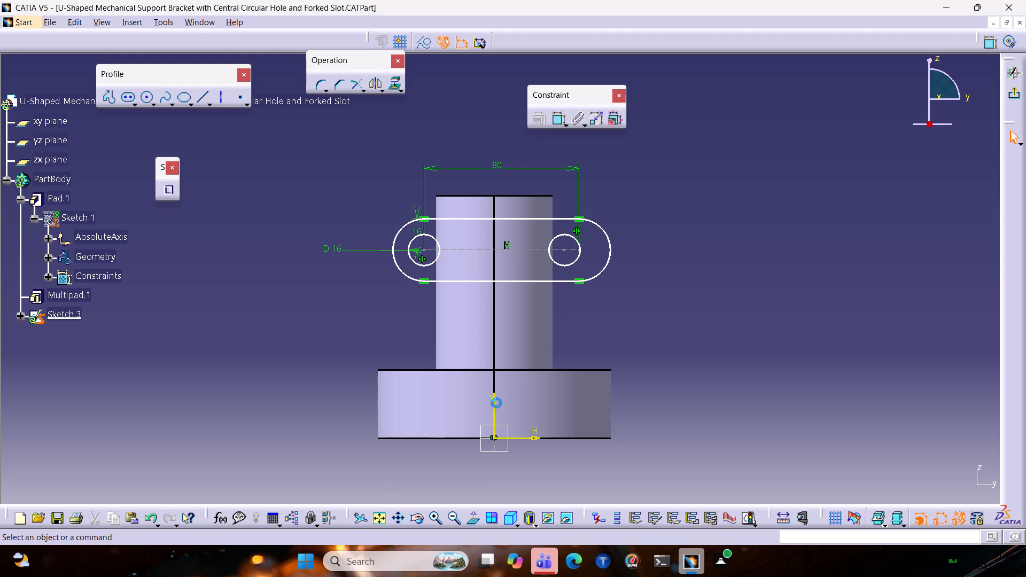
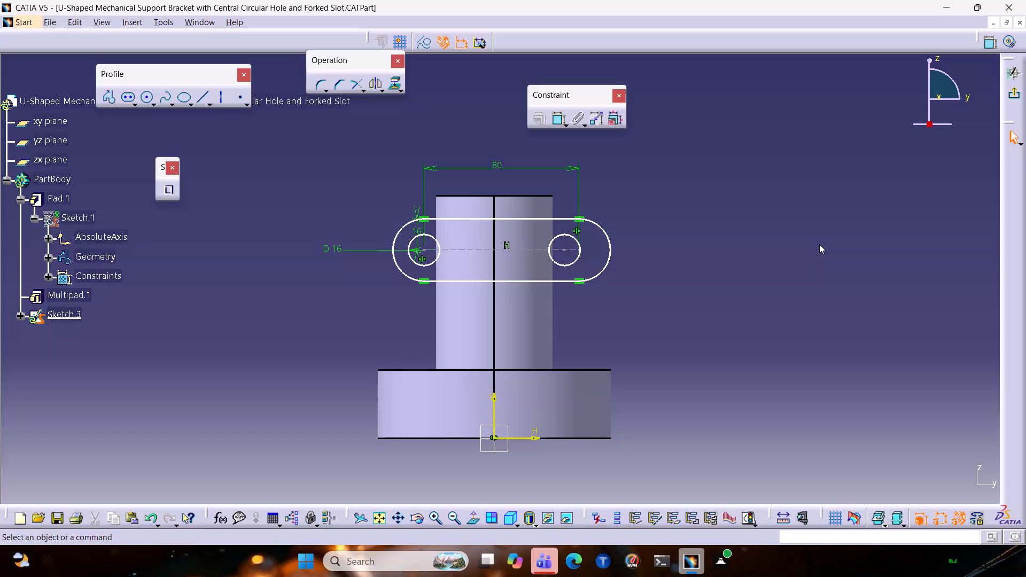
Examine the elongated profile sketch under Pad.1 in the Fig 57 part as a constraint reference, and return to the bracket part.
{"action": "left_click", "coordinate": [996, 22]}
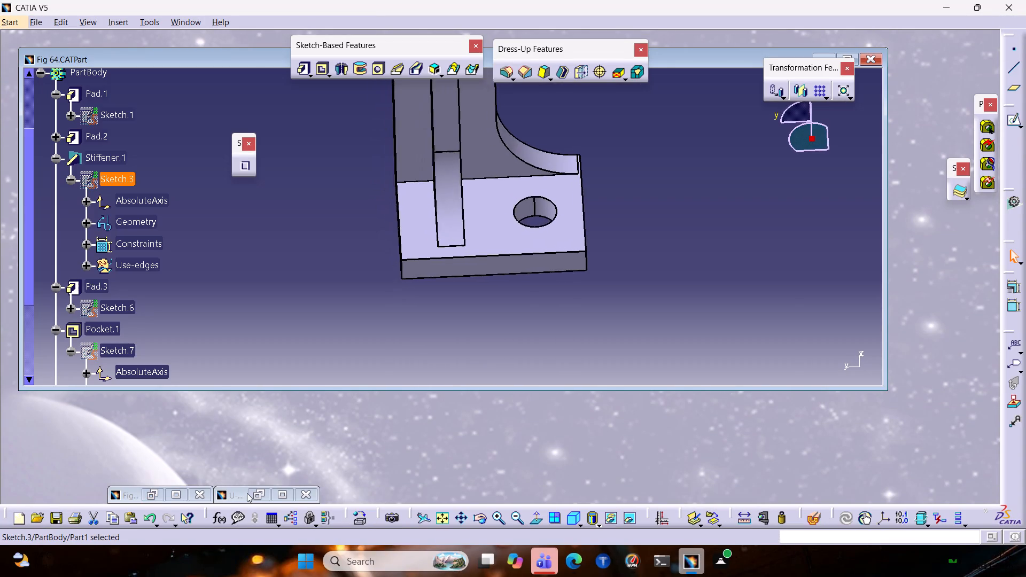
{"action": "left_click", "coordinate": [181, 499]}
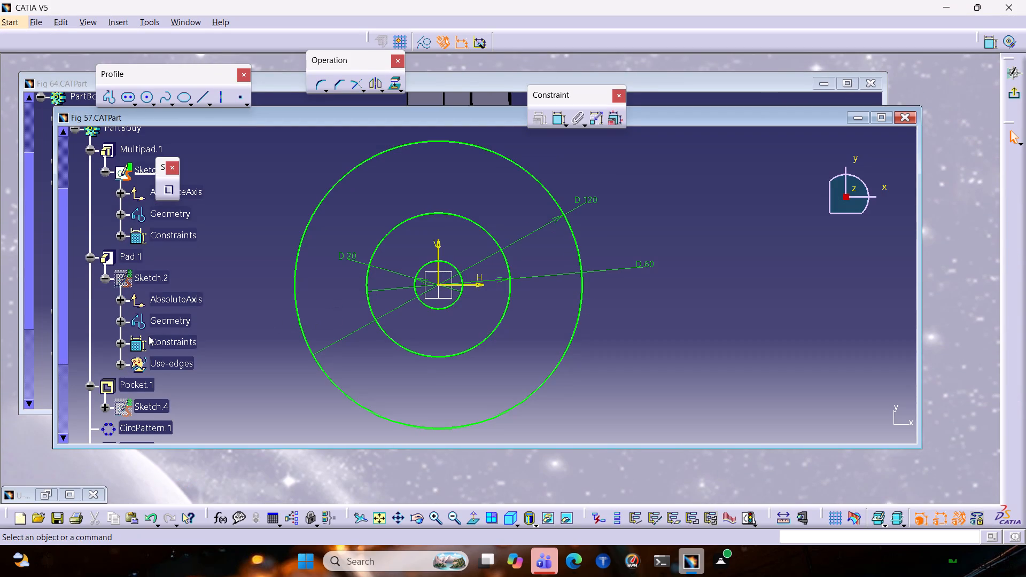
{"action": "scroll", "coordinate": [149, 336], "scroll_direction": "down", "scroll_amount": 4}
{"action": "scroll", "coordinate": [153, 332], "scroll_direction": "up", "scroll_amount": 4}
{"action": "scroll", "coordinate": [149, 280], "scroll_direction": "up", "scroll_amount": 1}
{"action": "double_click", "coordinate": [152, 309]}
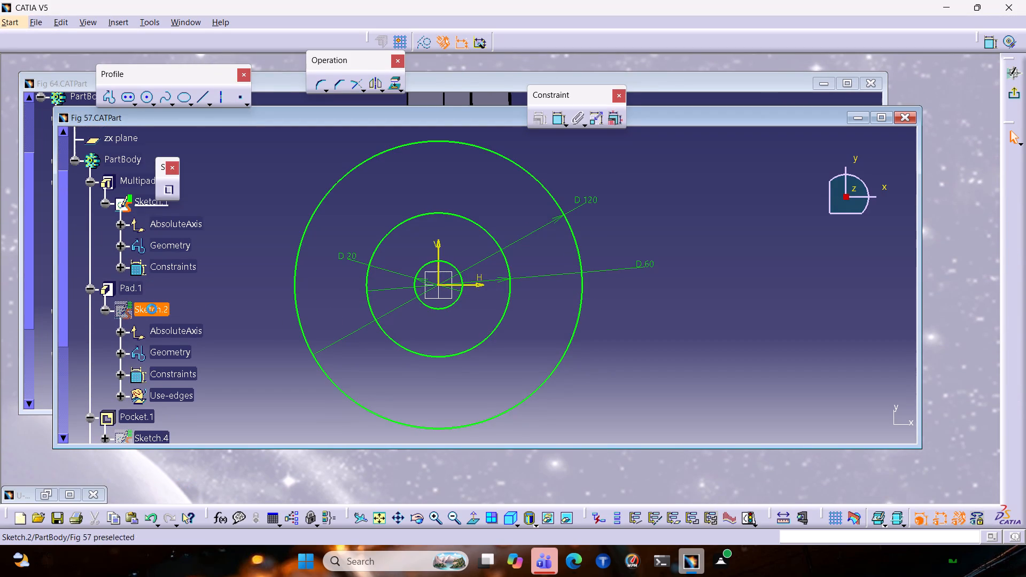
{"action": "scroll", "coordinate": [313, 239], "scroll_direction": "up", "scroll_amount": 1}
{"action": "middle_click_drag", "start_coordinate": [313, 239], "coordinate": [322, 353]}
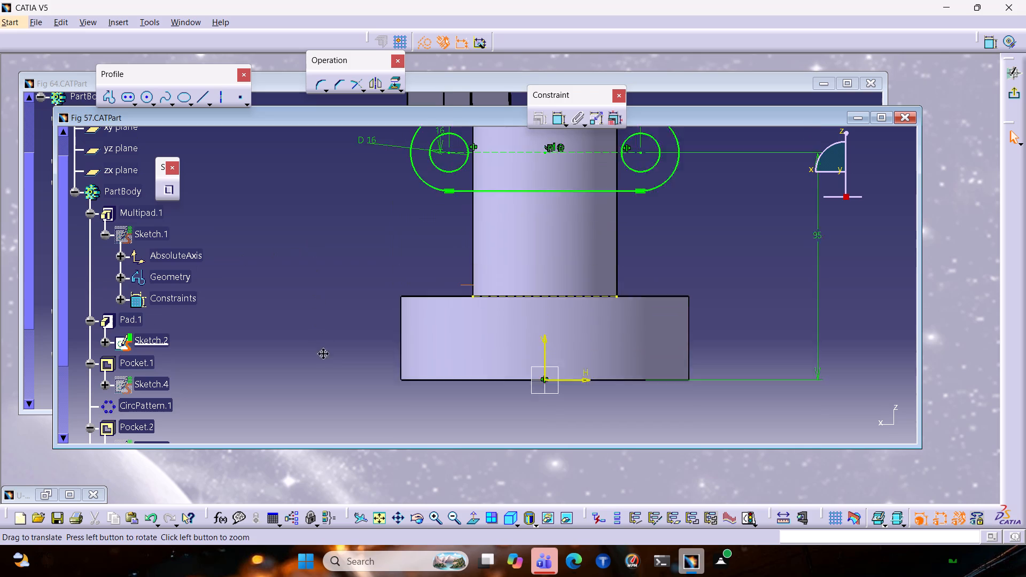
{"action": "middle_click_drag", "start_coordinate": [322, 353], "coordinate": [321, 408]}
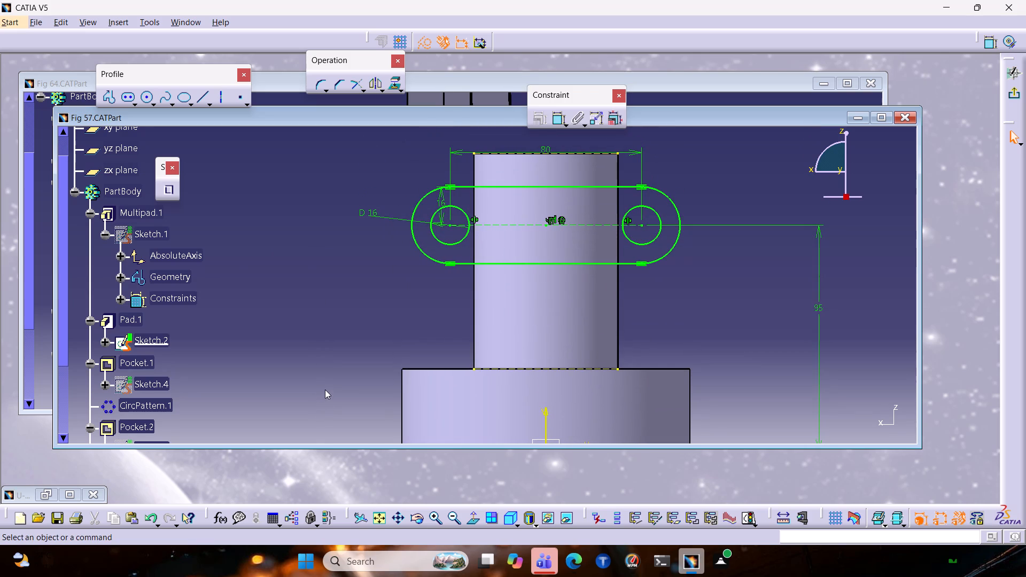
{"action": "middle_click_drag", "start_coordinate": [362, 365], "coordinate": [345, 280]}
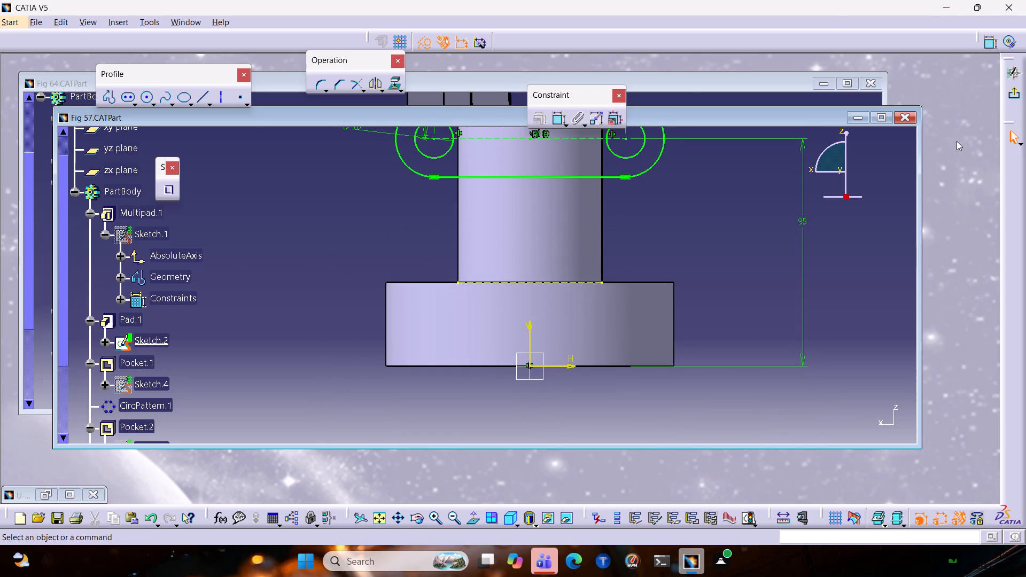
{"action": "left_click", "coordinate": [63, 494]}
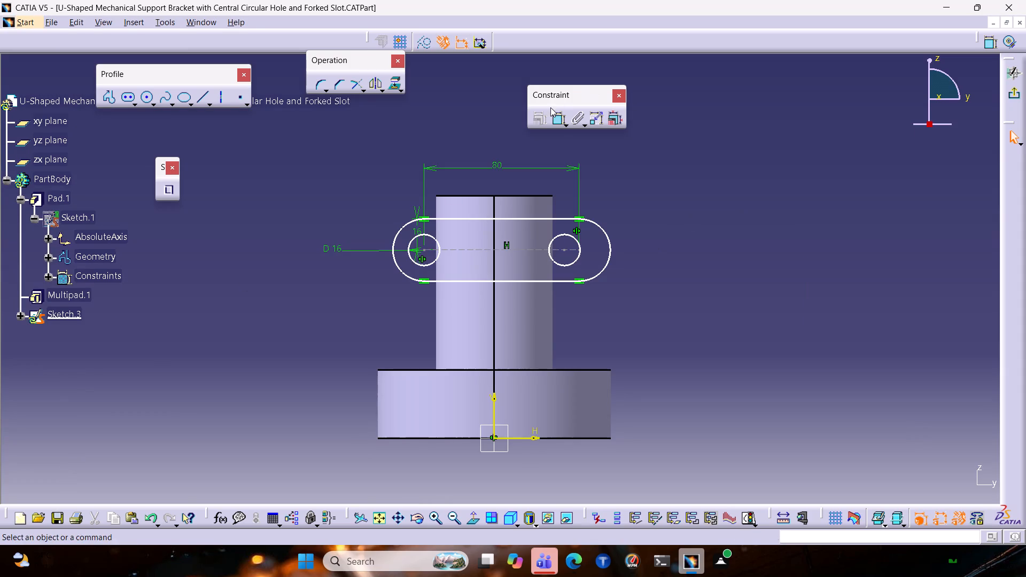
Dimension the right circle's centre from the base's bottom edge and set the height to 95 mm.
{"action": "left_click", "coordinate": [560, 119]}
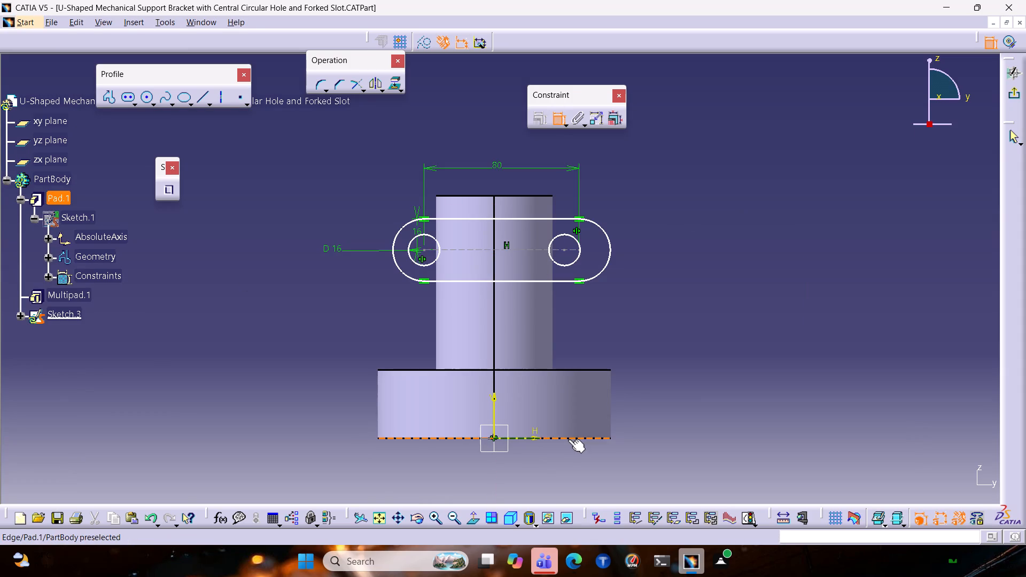
{"action": "left_click", "coordinate": [568, 439]}
{"action": "left_click", "coordinate": [565, 250]}
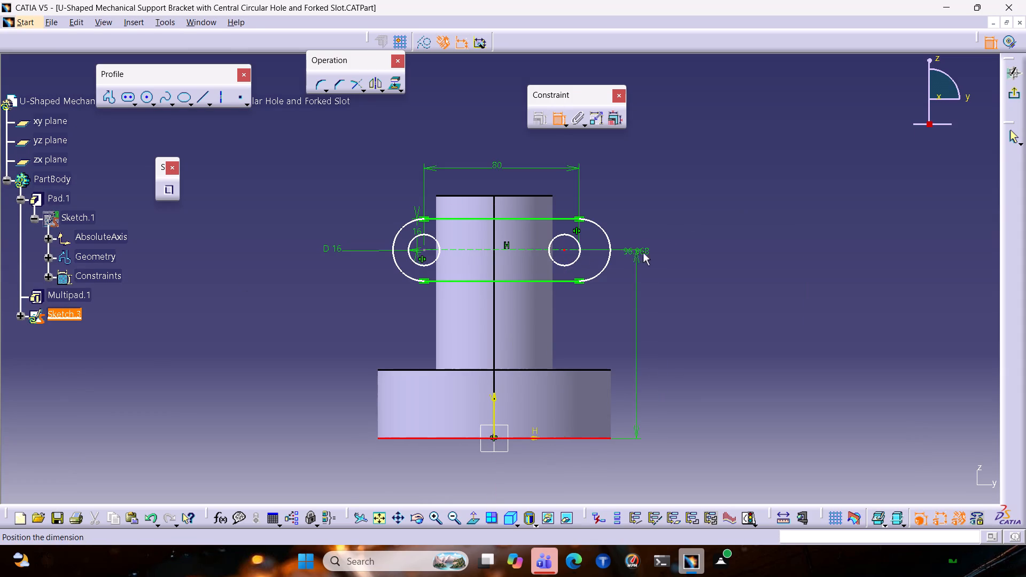
{"action": "left_click", "coordinate": [672, 259]}
{"action": "double_click", "coordinate": [673, 258]}
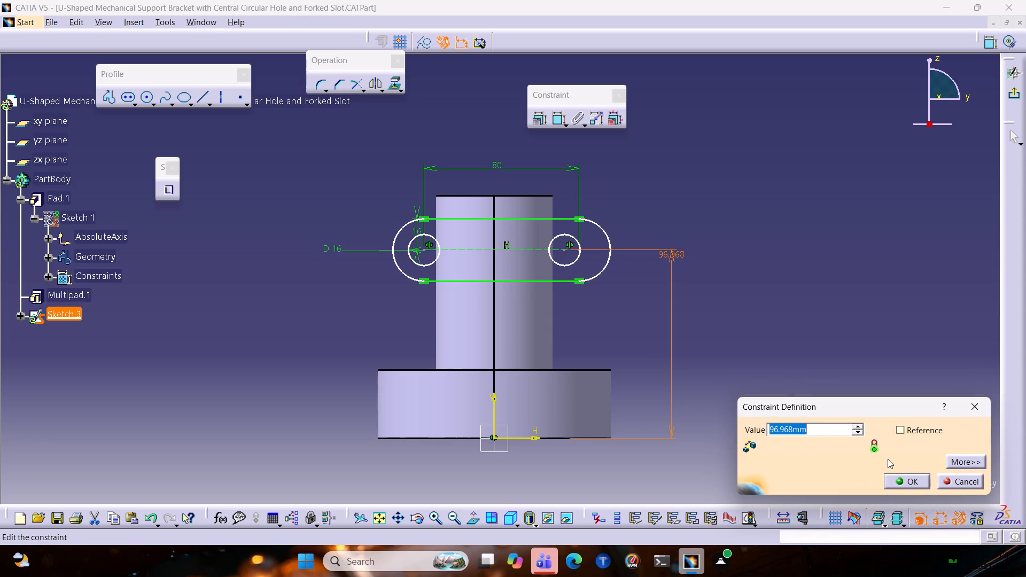
{"action": "type", "text": "95"}
{"action": "key", "text": "Return"}
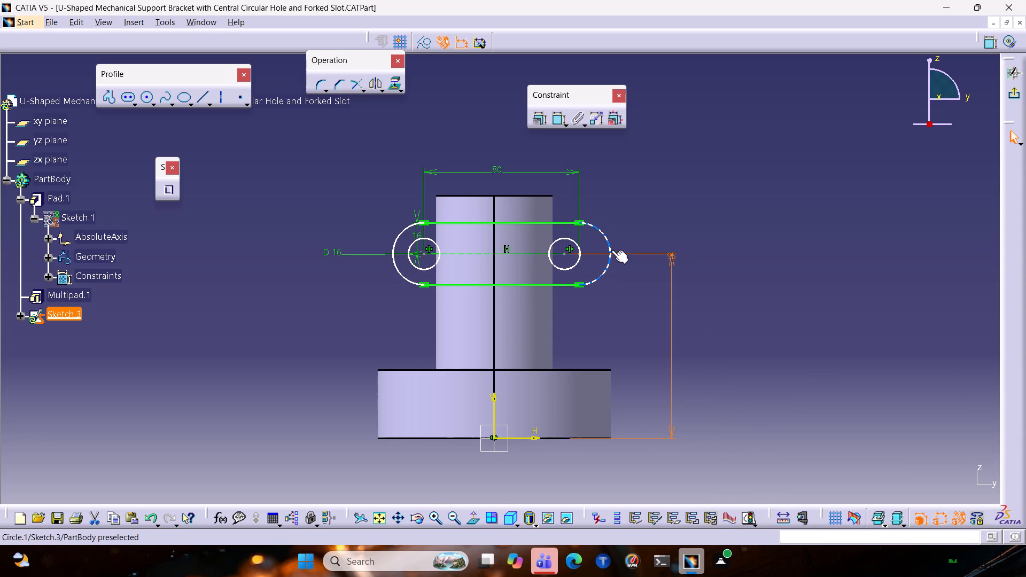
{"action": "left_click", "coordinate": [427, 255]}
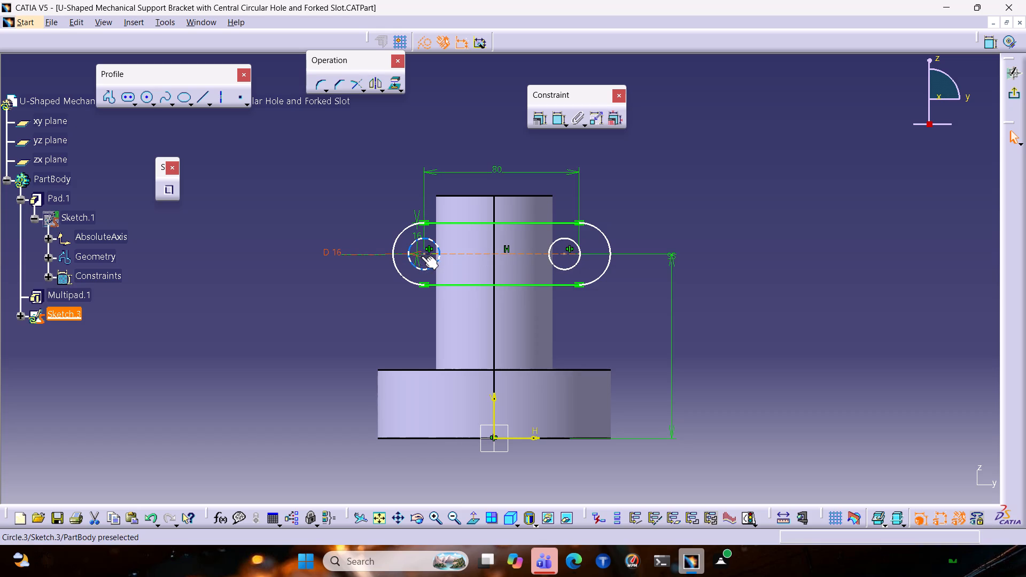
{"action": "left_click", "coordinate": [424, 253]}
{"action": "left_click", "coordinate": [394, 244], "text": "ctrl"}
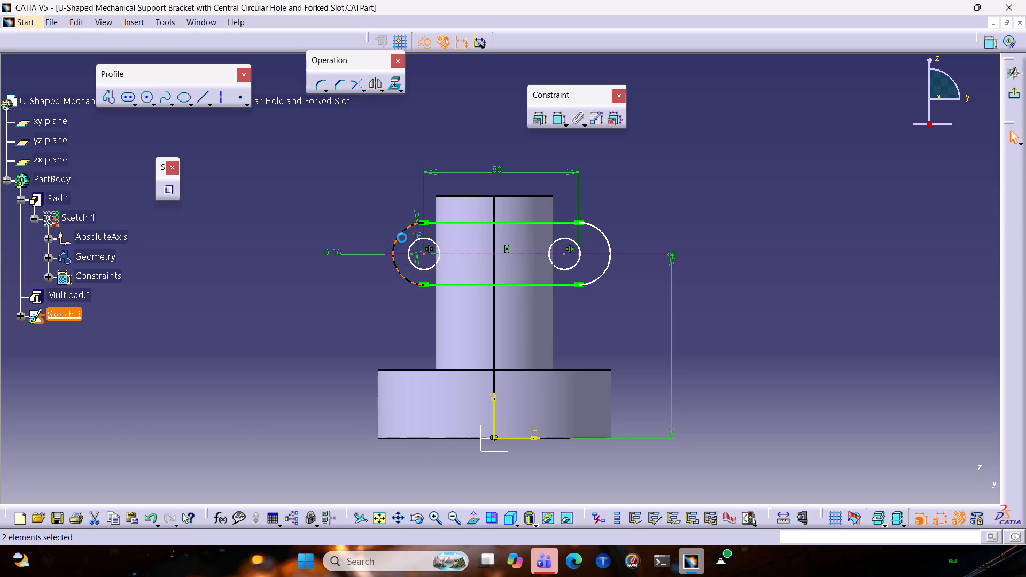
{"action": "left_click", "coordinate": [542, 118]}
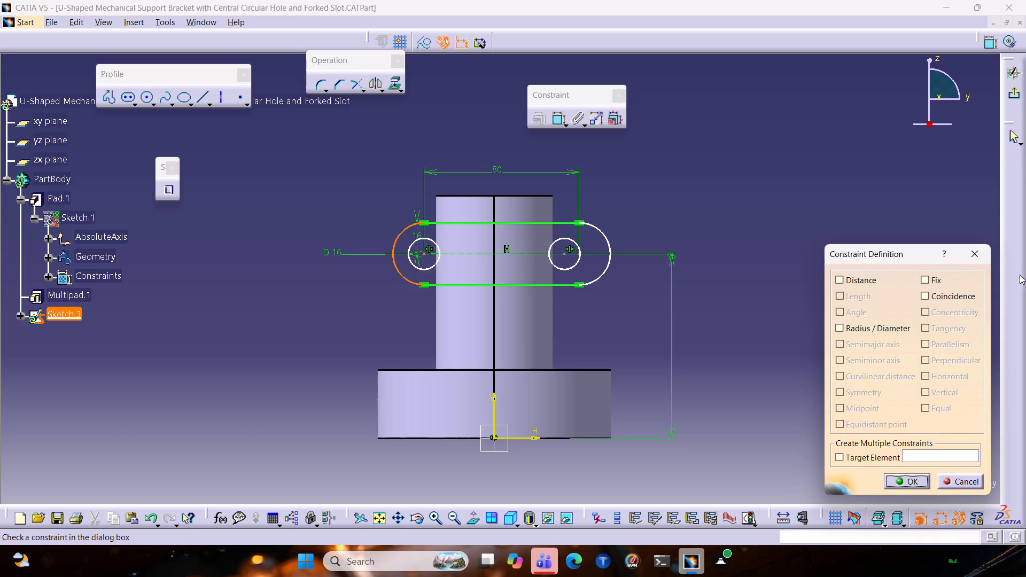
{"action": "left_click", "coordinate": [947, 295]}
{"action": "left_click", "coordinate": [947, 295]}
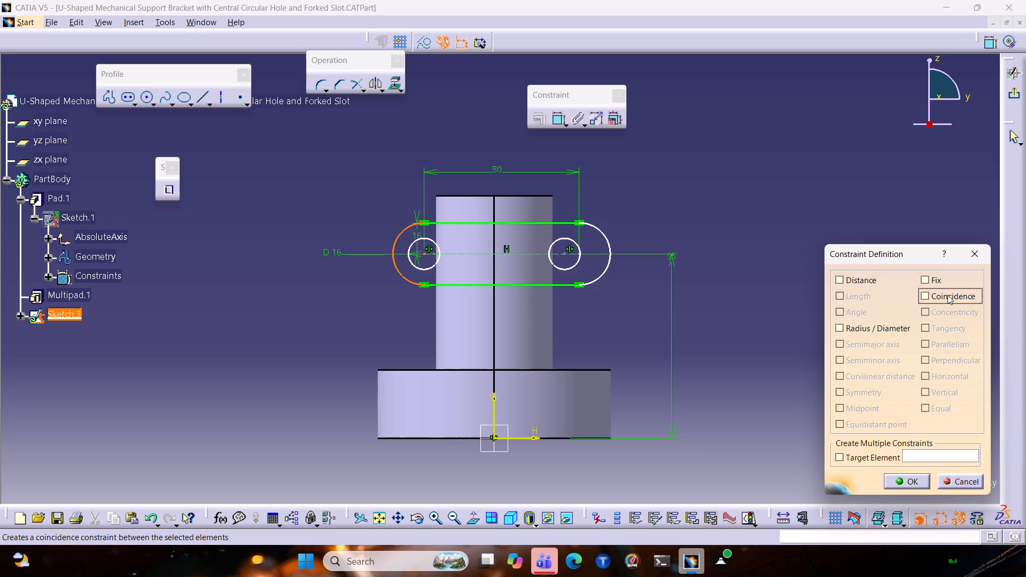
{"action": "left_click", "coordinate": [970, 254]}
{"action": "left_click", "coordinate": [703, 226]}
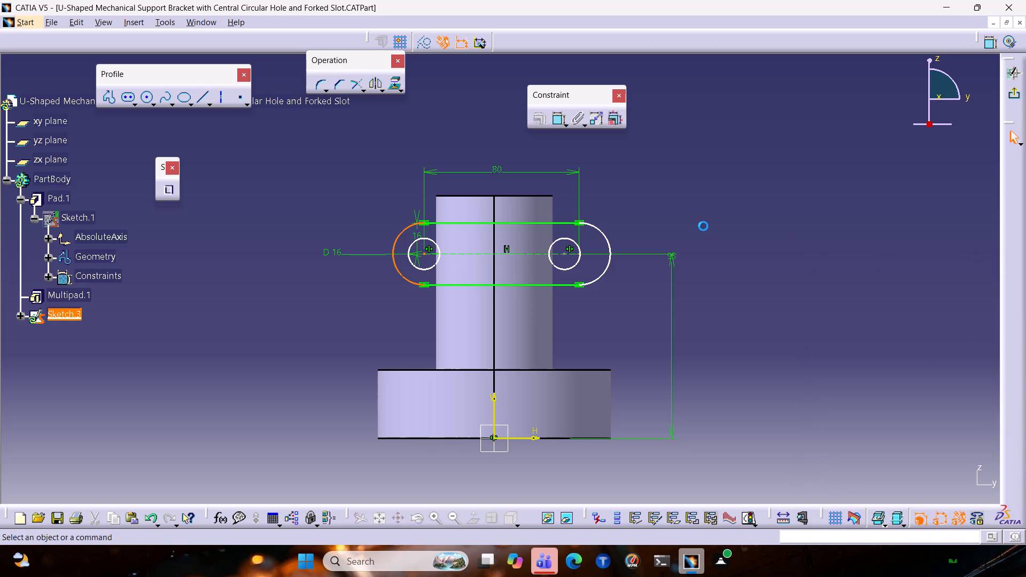
Replace the elongated profile's linear 16 mm dimension with a 16 mm radius dimension on its left arc.
{"action": "left_click_drag", "start_coordinate": [413, 231], "coordinate": [309, 251]}
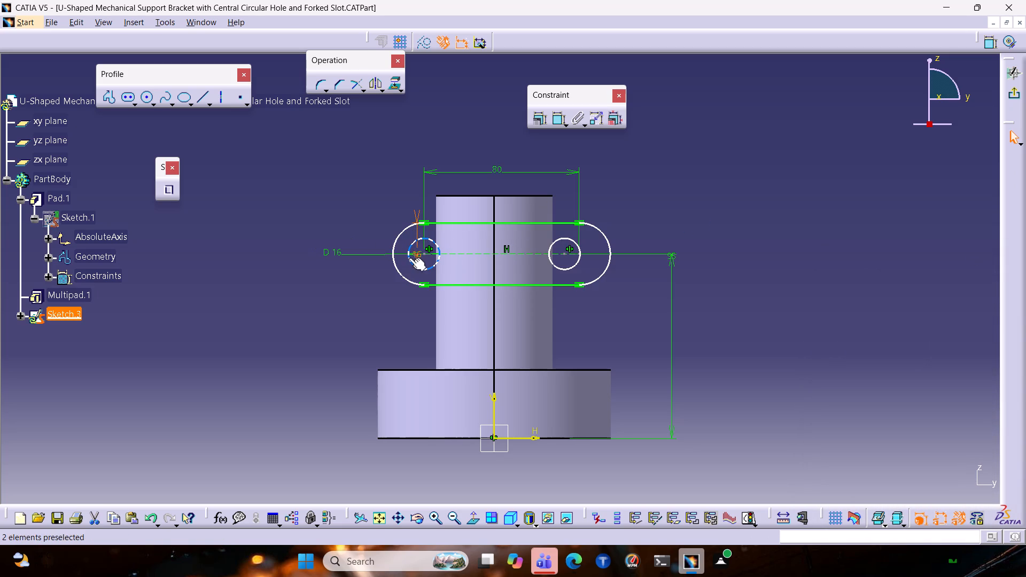
{"action": "left_click", "coordinate": [414, 259]}
{"action": "key", "text": "Delete"}
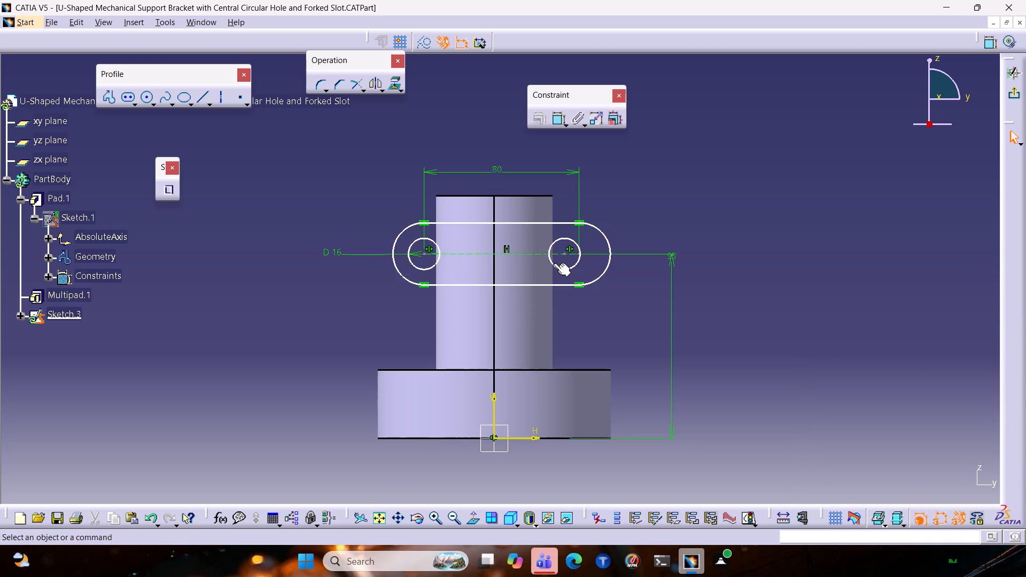
{"action": "left_click", "coordinate": [401, 276]}
{"action": "left_click", "coordinate": [558, 118]}
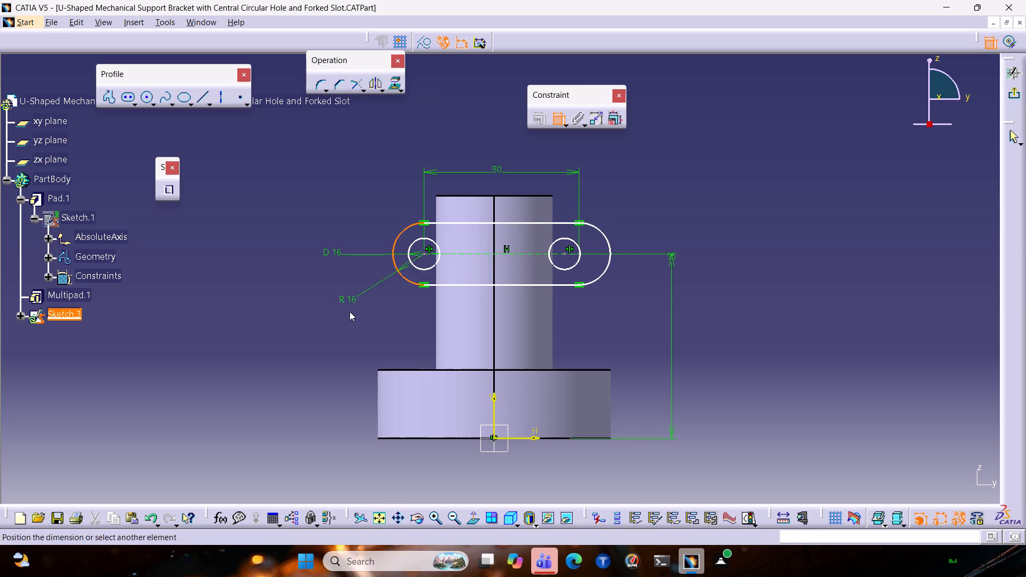
{"action": "left_click", "coordinate": [351, 314]}
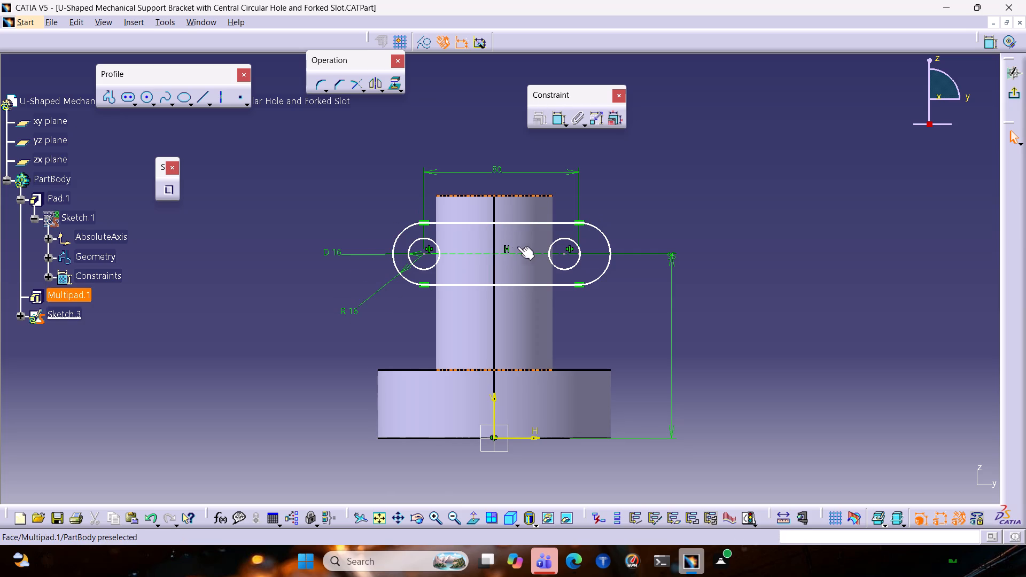
Nudge the elongated profile slightly sideways, and move the 95 mm dimension's value down to about the middle of its dimension line.
{"action": "left_click", "coordinate": [493, 256]}
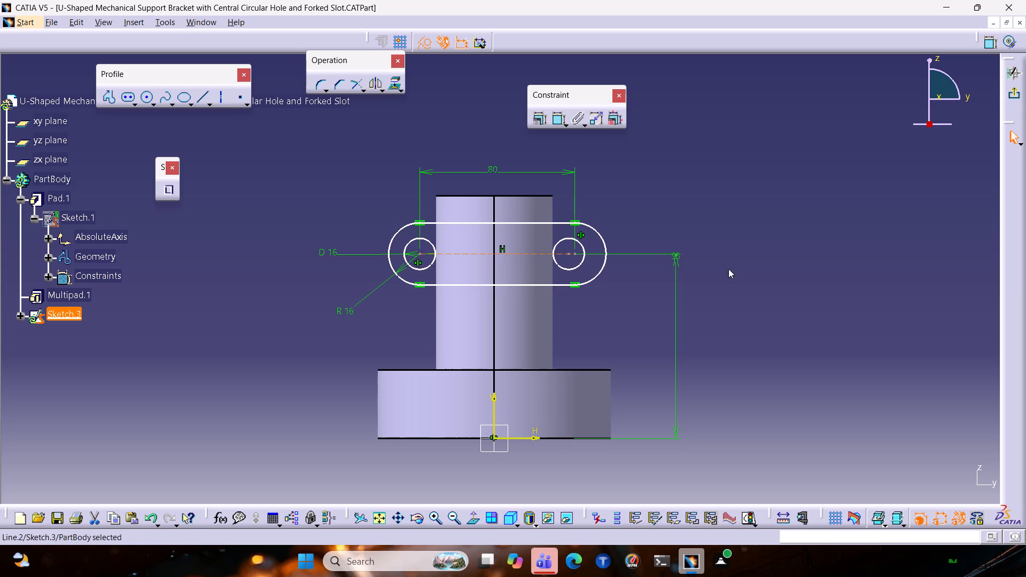
{"action": "left_click_drag", "start_coordinate": [674, 259], "coordinate": [663, 321]}
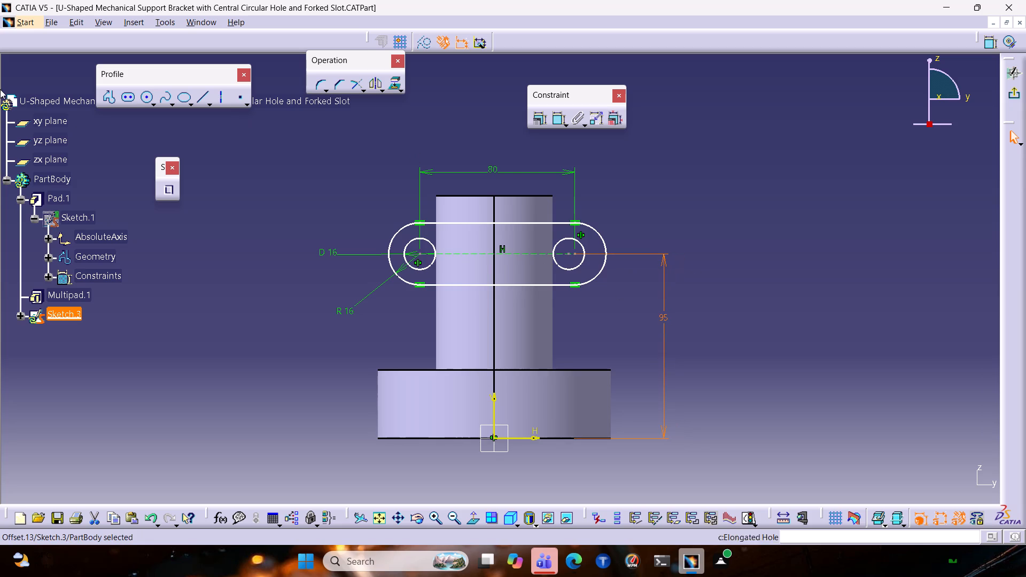
Draw a vertical line from the sketch origin up to the elongated profile's horizontal centreline.
{"action": "left_click", "coordinate": [111, 98]}
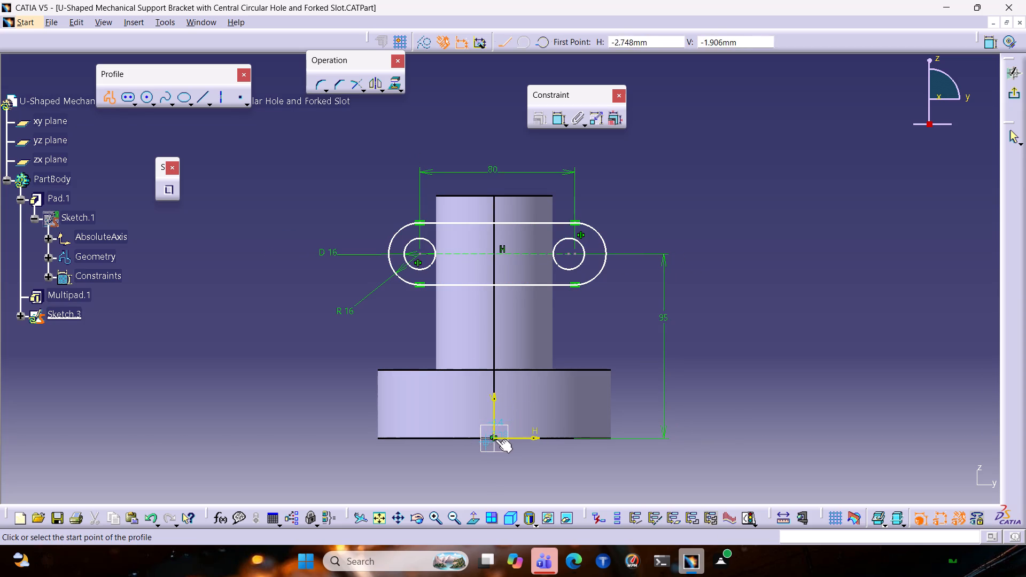
{"action": "left_click", "coordinate": [493, 436]}
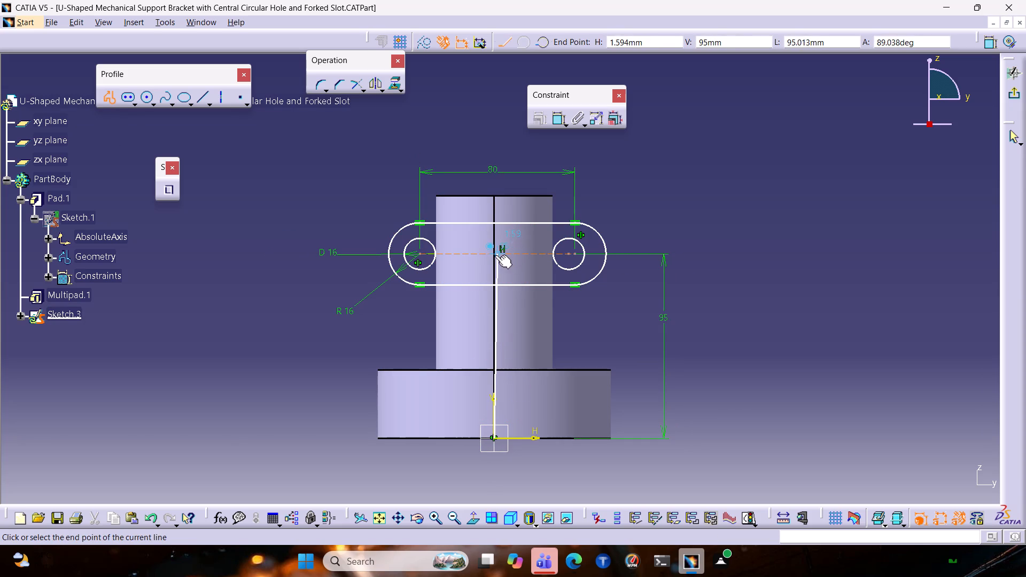
{"action": "left_click", "coordinate": [493, 254]}
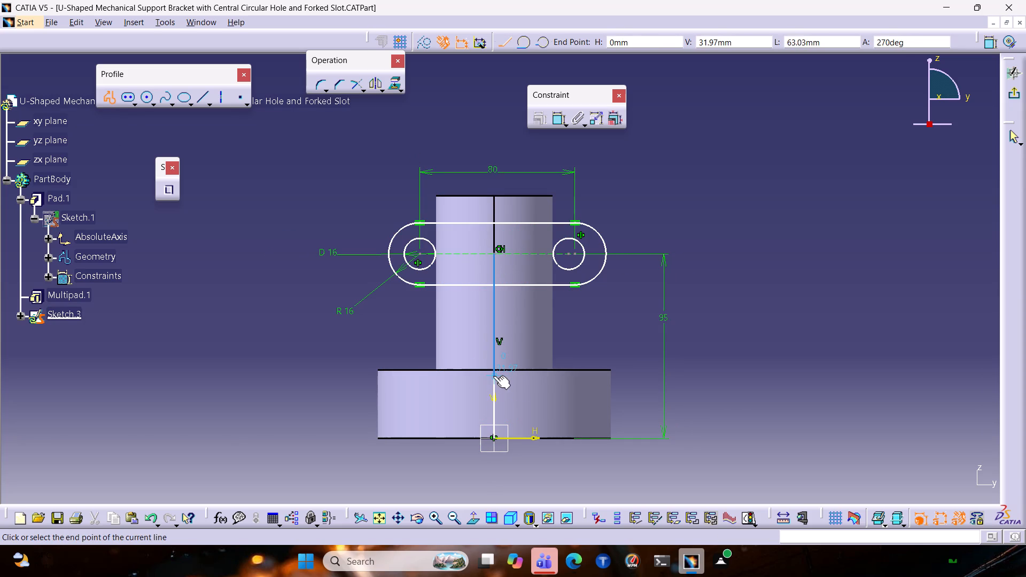
{"action": "key", "text": "Escape"}
{"action": "key", "text": "Escape"}
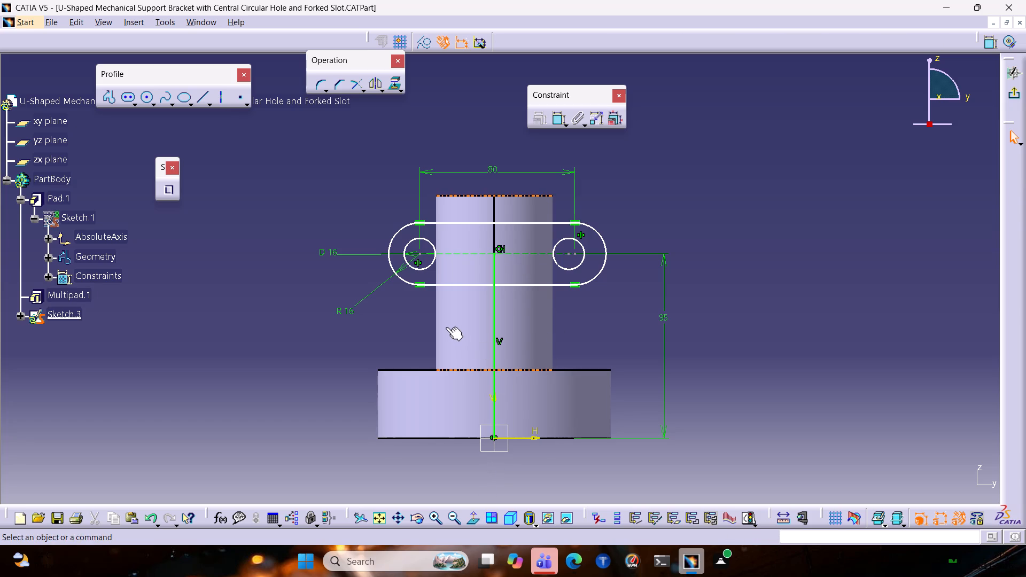
Apply a coincidence constraint between the right circle's centre and the elongated profile's right arc centre.
{"action": "middle_click_drag", "start_coordinate": [434, 316], "coordinate": [552, 231], "text": "ctrl"}
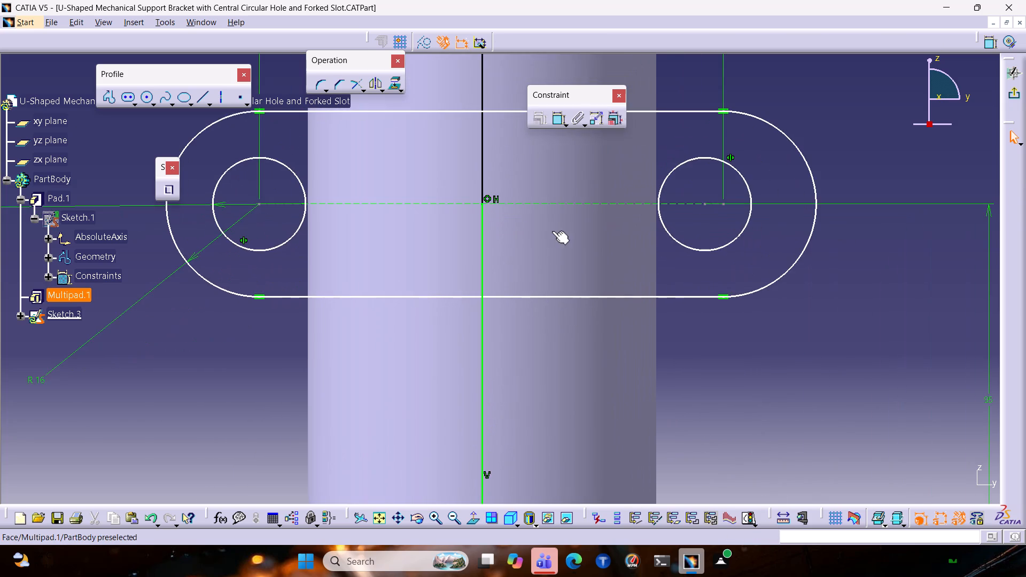
{"action": "middle_click_drag", "start_coordinate": [457, 250], "coordinate": [517, 305]}
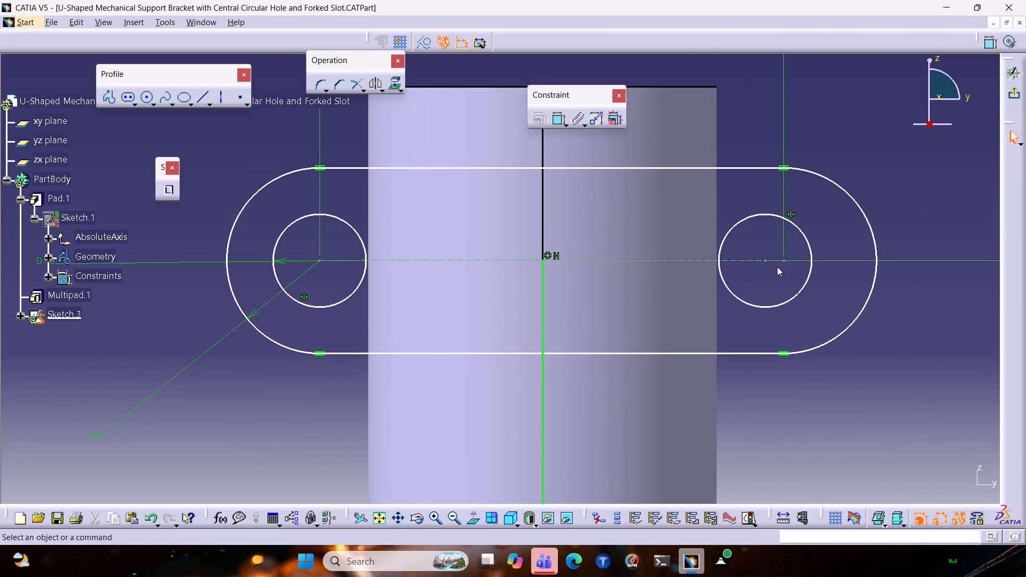
{"action": "left_click", "coordinate": [767, 259]}
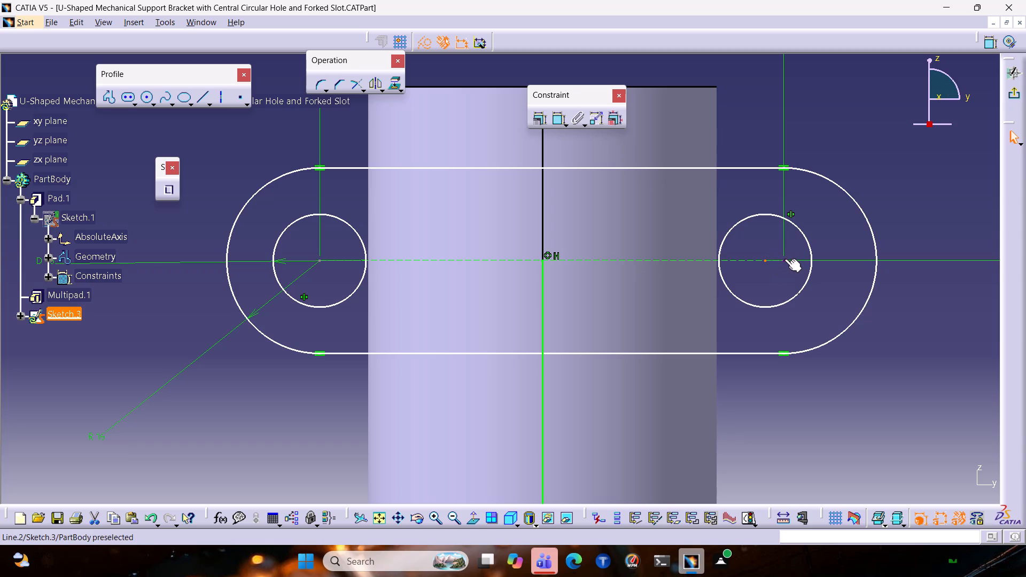
{"action": "left_click", "coordinate": [785, 259], "text": "ctrl"}
{"action": "left_click", "coordinate": [536, 121]}
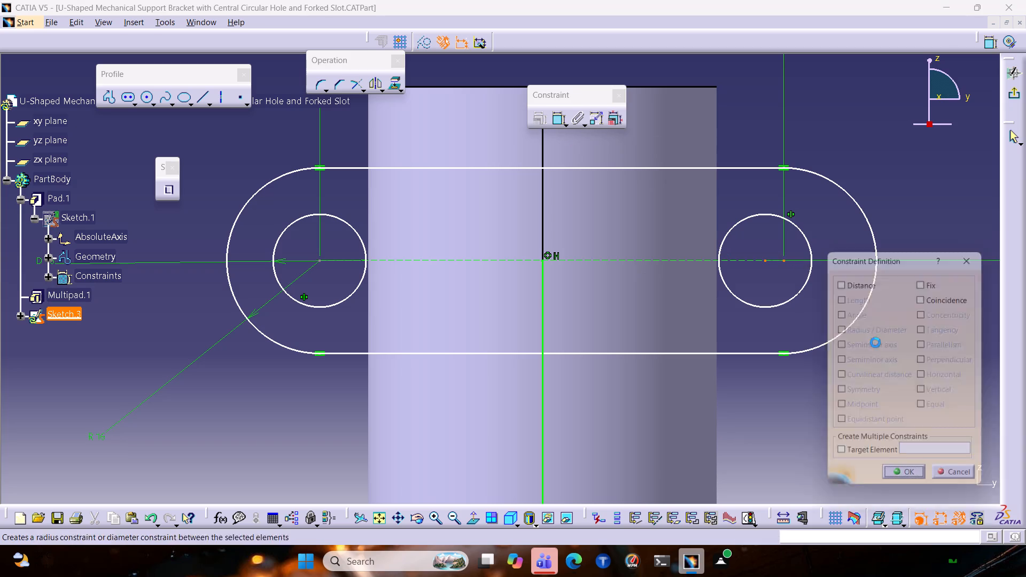
{"action": "left_click", "coordinate": [934, 292]}
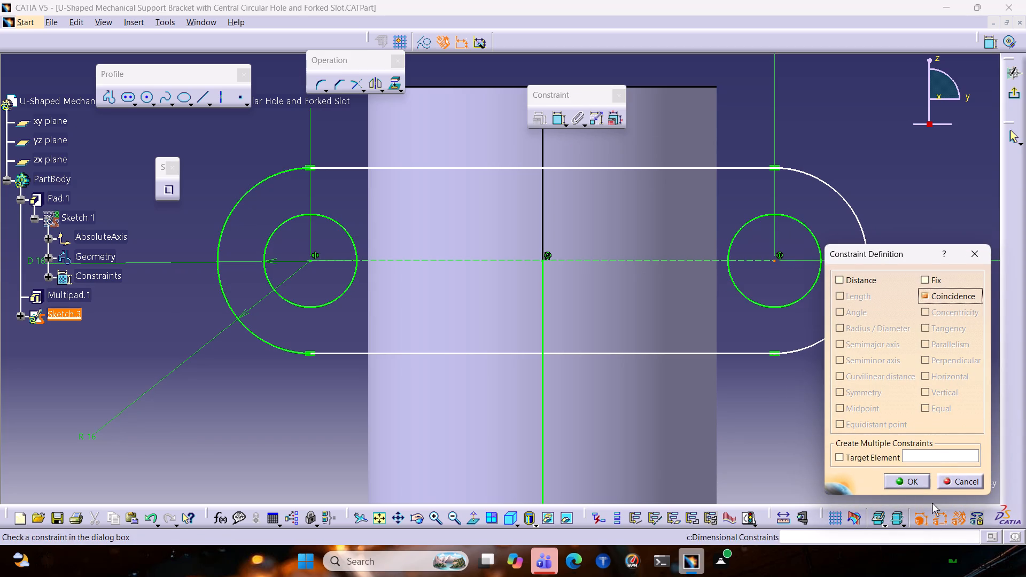
{"action": "left_click", "coordinate": [920, 481]}
Dimension the elongated profile's upper straight edge, placing the value above the existing 80 mm centre-to-centre dimension.
{"action": "middle_click_drag", "start_coordinate": [480, 237], "coordinate": [471, 291], "text": "ctrl"}
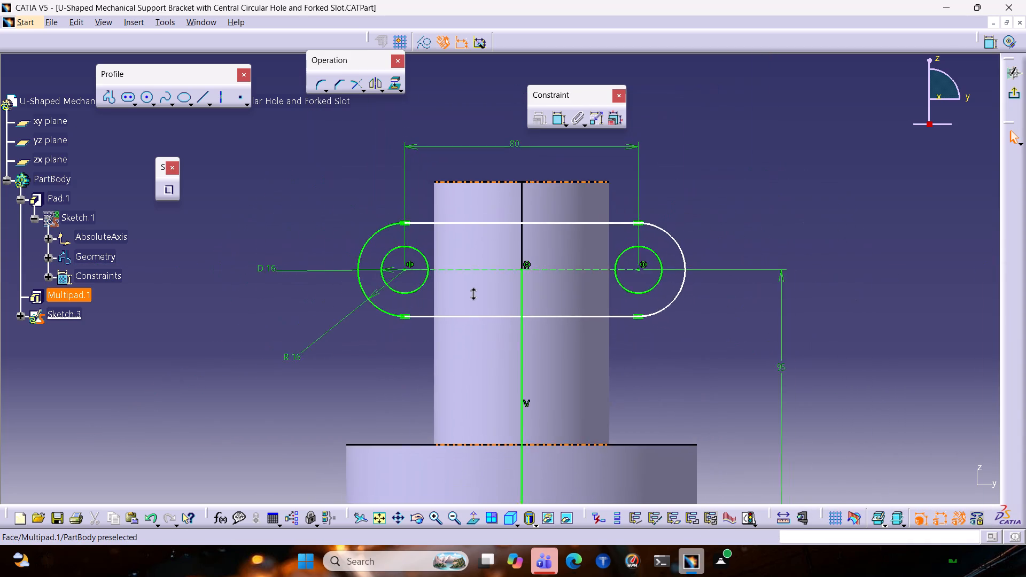
{"action": "middle_click_drag", "start_coordinate": [471, 291], "coordinate": [470, 314], "text": "ctrl"}
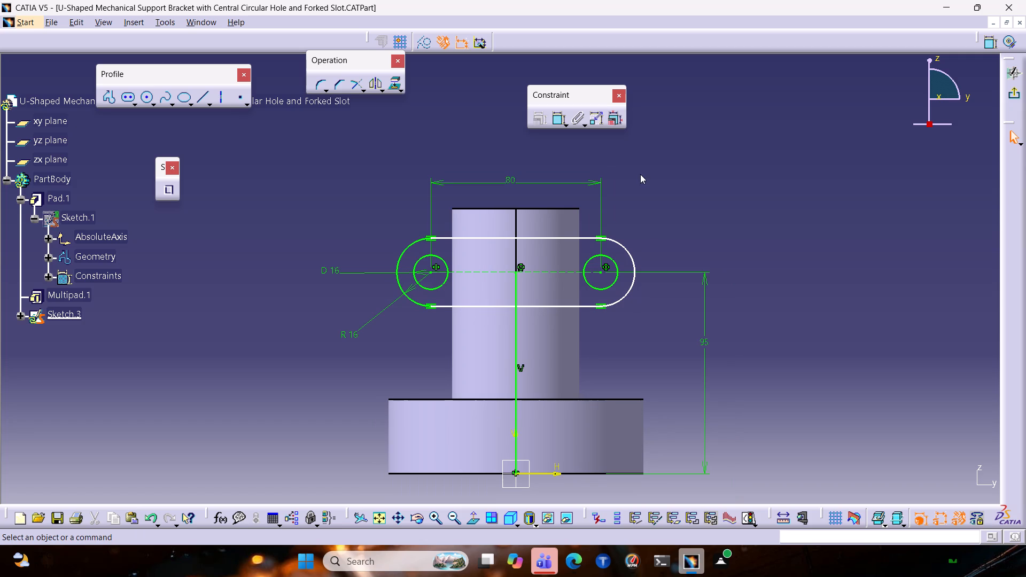
{"action": "left_click", "coordinate": [556, 119]}
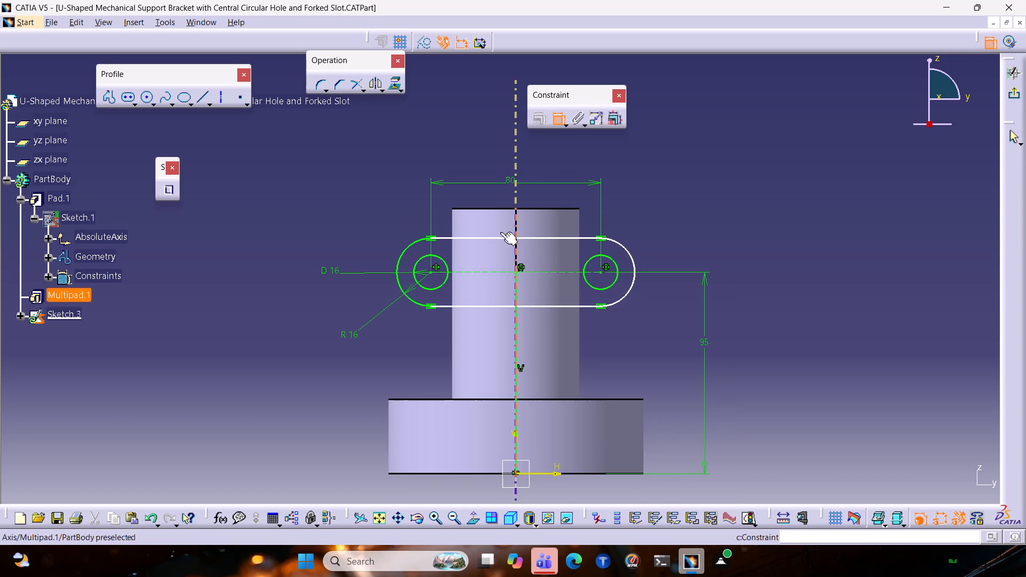
{"action": "left_click", "coordinate": [489, 236]}
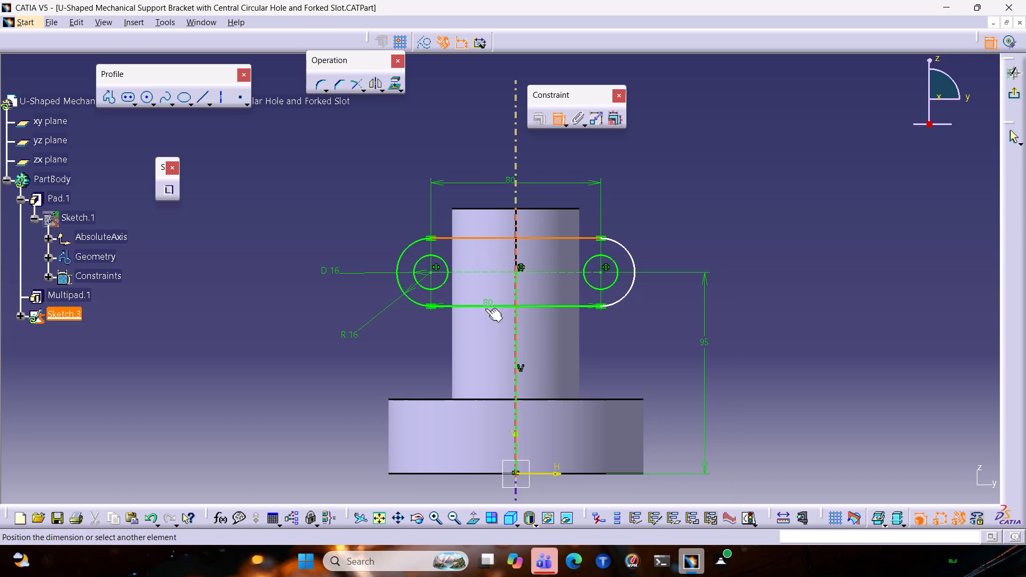
{"action": "left_click", "coordinate": [533, 169]}
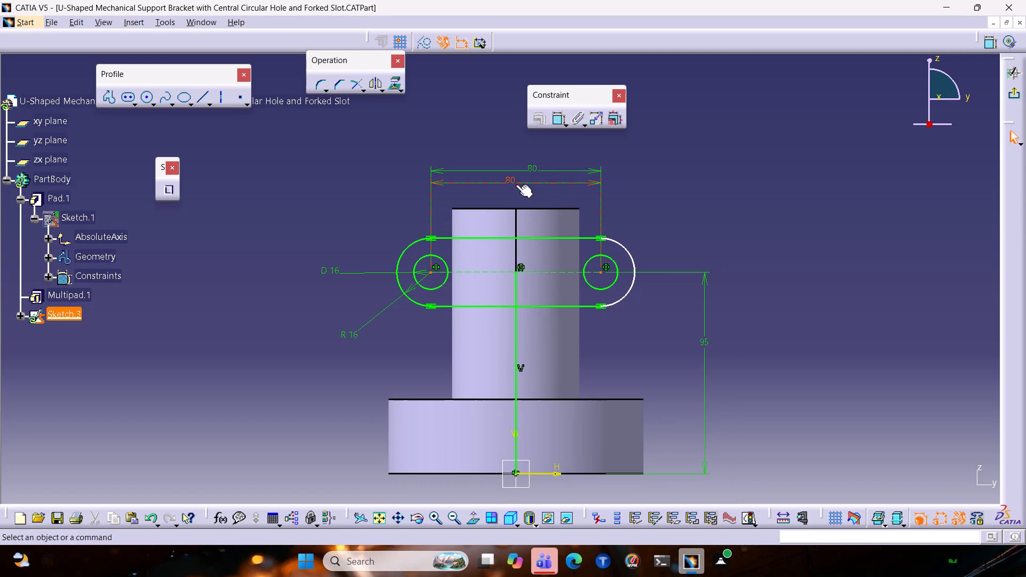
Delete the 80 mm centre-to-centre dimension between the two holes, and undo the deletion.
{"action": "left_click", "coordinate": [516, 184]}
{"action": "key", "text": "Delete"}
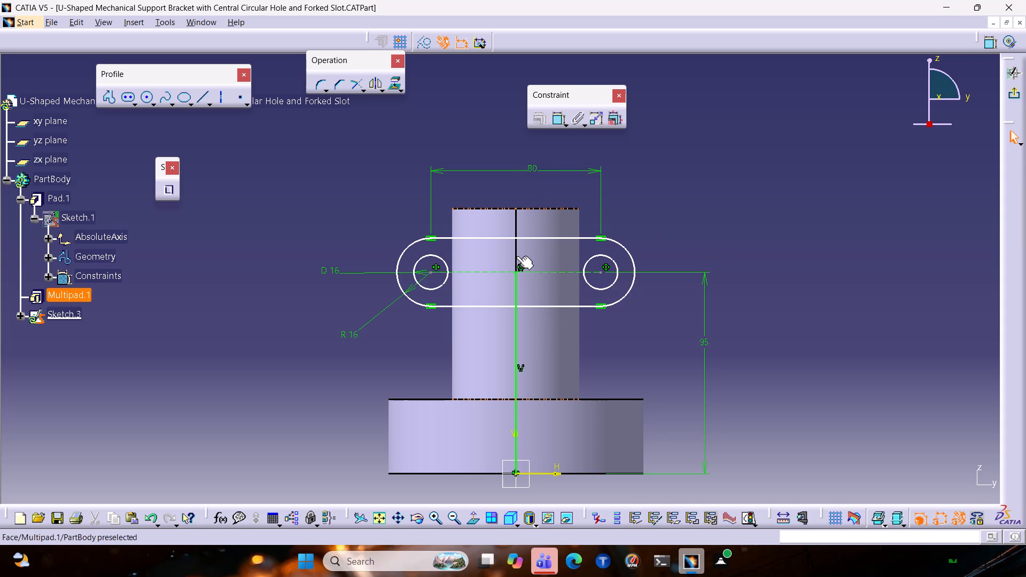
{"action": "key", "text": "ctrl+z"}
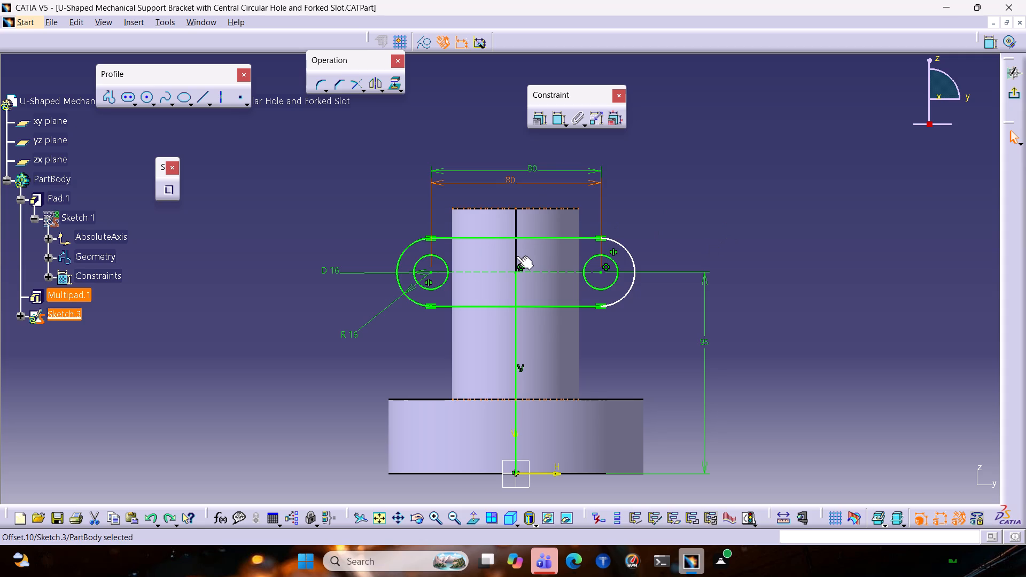
Apply an equal constraint between the left and right end arcs of the elongated profile.
{"action": "left_click", "coordinate": [403, 252]}
{"action": "left_click", "coordinate": [636, 276], "text": "ctrl"}
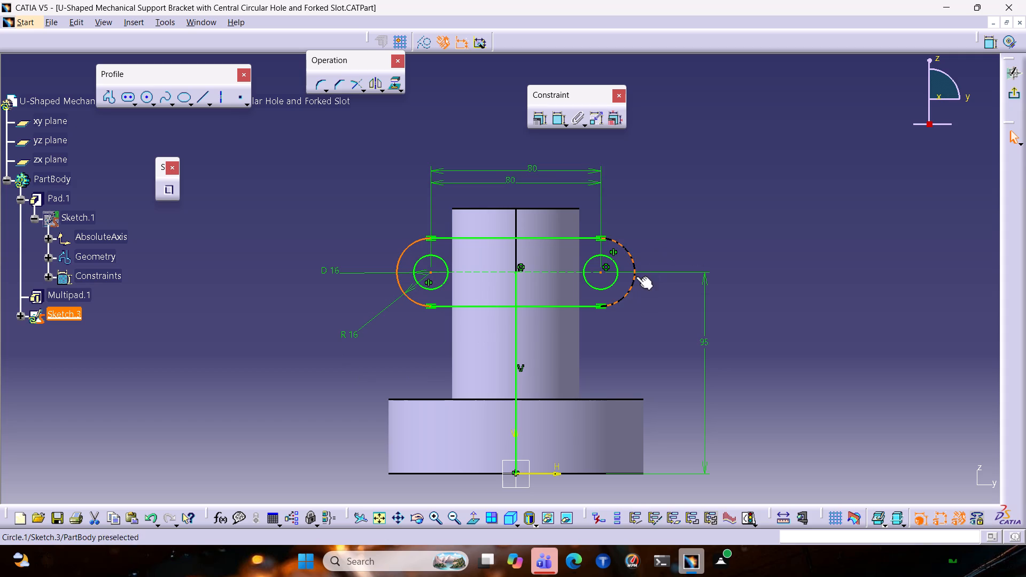
{"action": "left_click", "coordinate": [540, 119]}
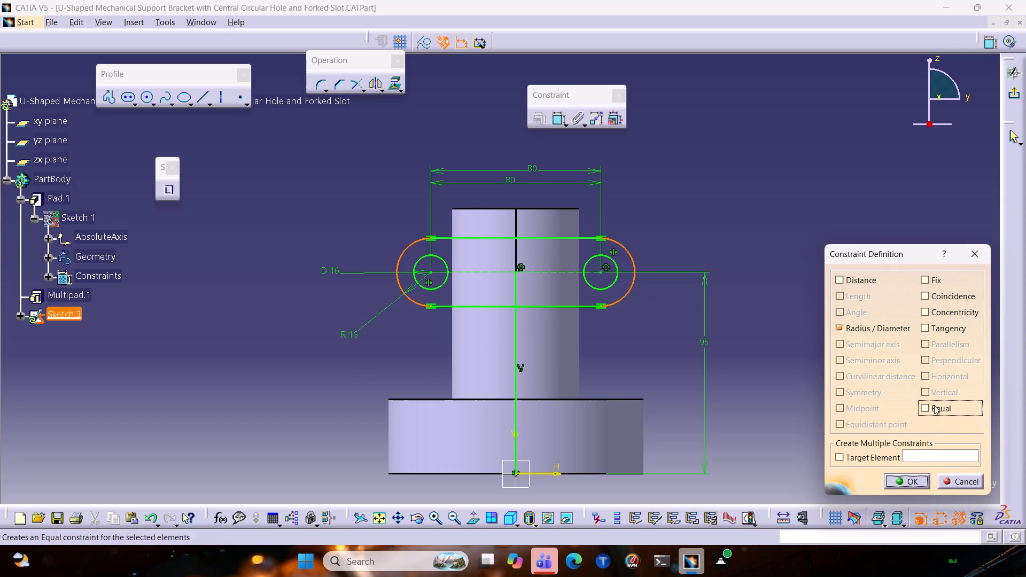
{"action": "left_click", "coordinate": [934, 405]}
{"action": "left_click", "coordinate": [891, 482]}
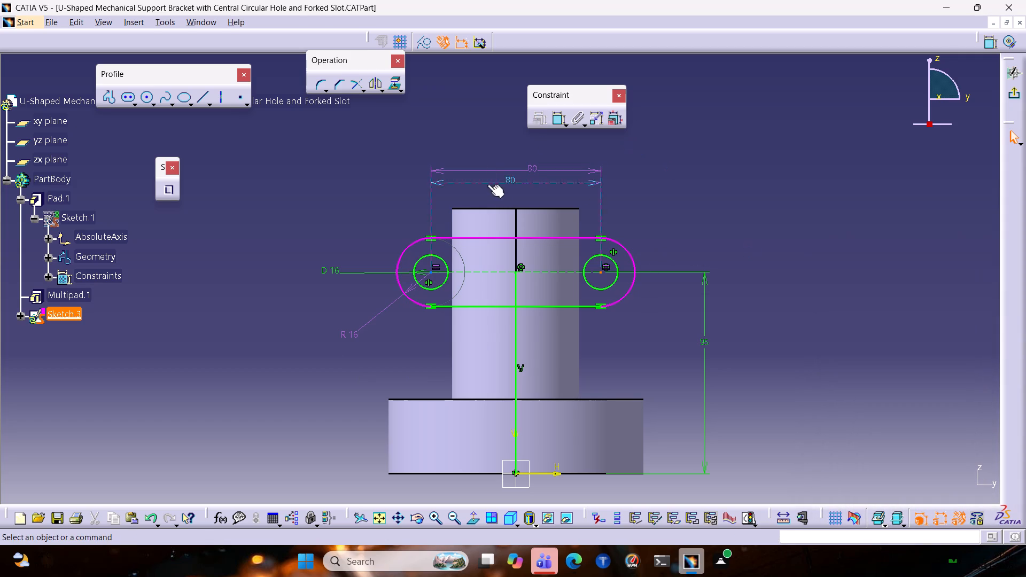
Delete the lower of the two 80 mm dimensions, which spans the hole centres.
{"action": "left_click", "coordinate": [495, 183]}
{"action": "key", "text": "Delete"}
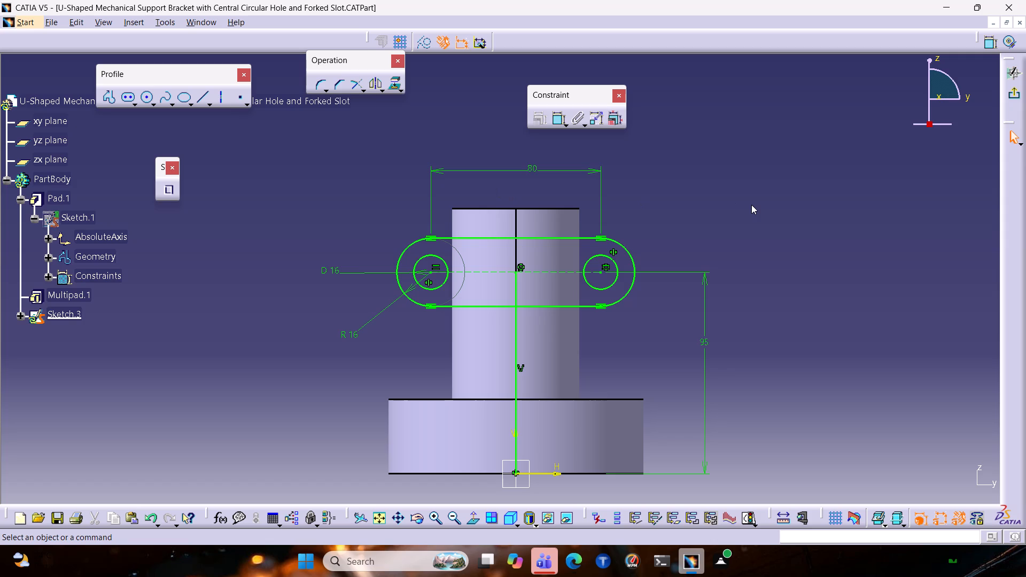
Convert the vertical line from the origin to a construction element and exit the sketch.
{"action": "left_click", "coordinate": [516, 374]}
{"action": "left_click", "coordinate": [418, 41]}
{"action": "left_click", "coordinate": [955, 228]}
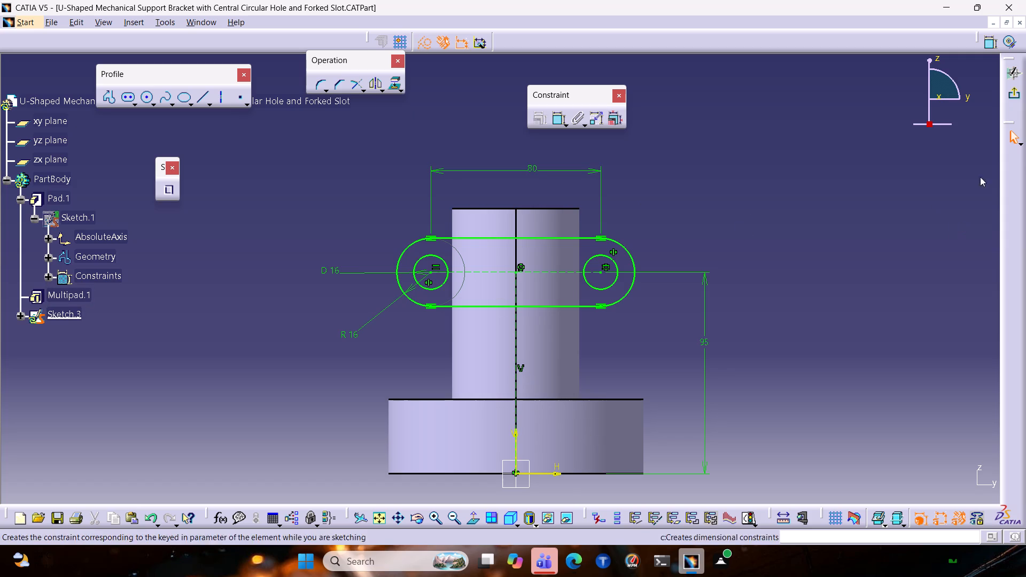
{"action": "left_click", "coordinate": [1020, 94]}
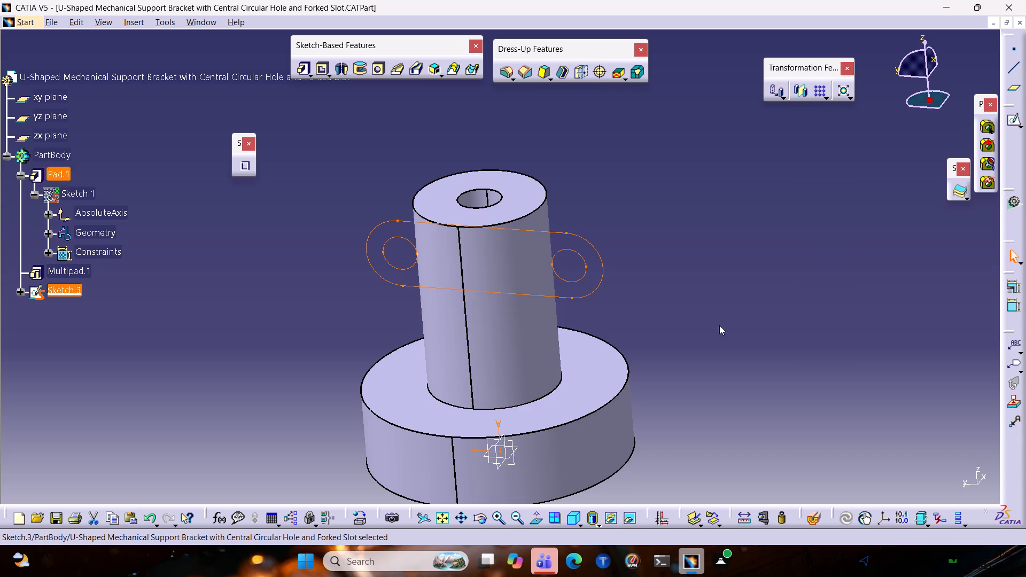
{"action": "left_click_drag", "start_coordinate": [745, 292], "coordinate": [572, 175]}
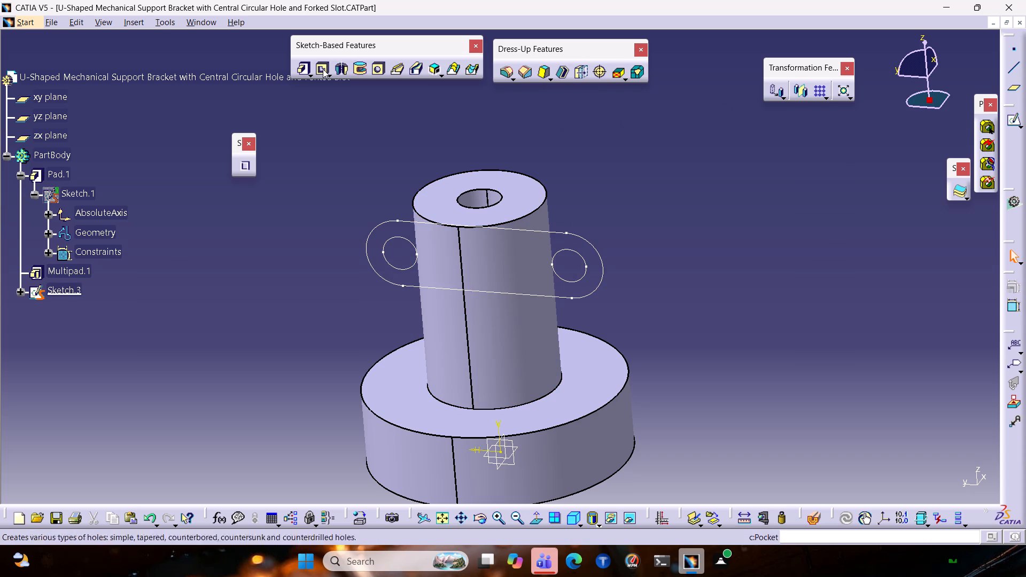
Set up a 30 mm pad from the elongated profile sketch and preview it on the column from several angles.
{"action": "left_click", "coordinate": [295, 69]}
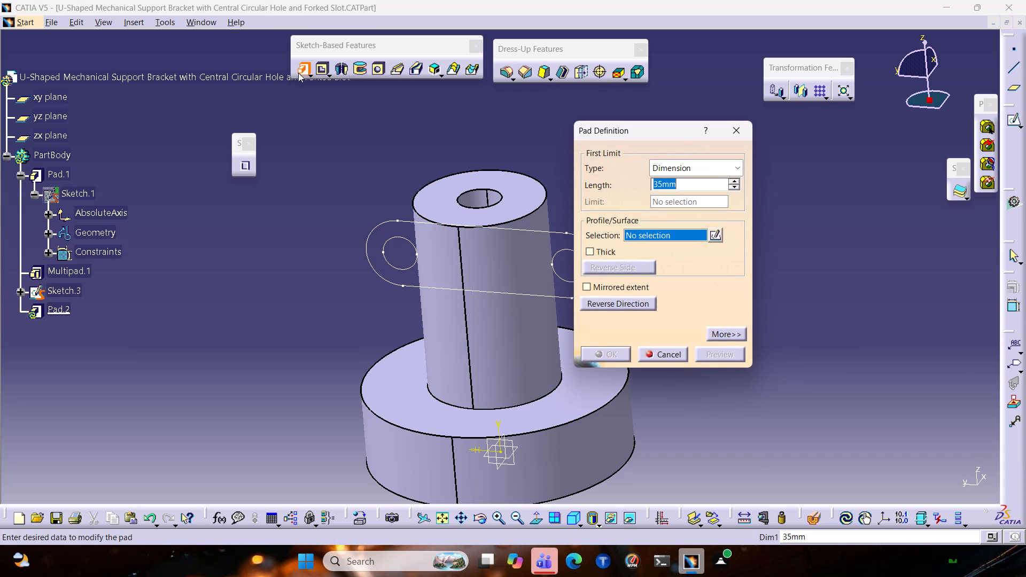
{"action": "left_click", "coordinate": [549, 232]}
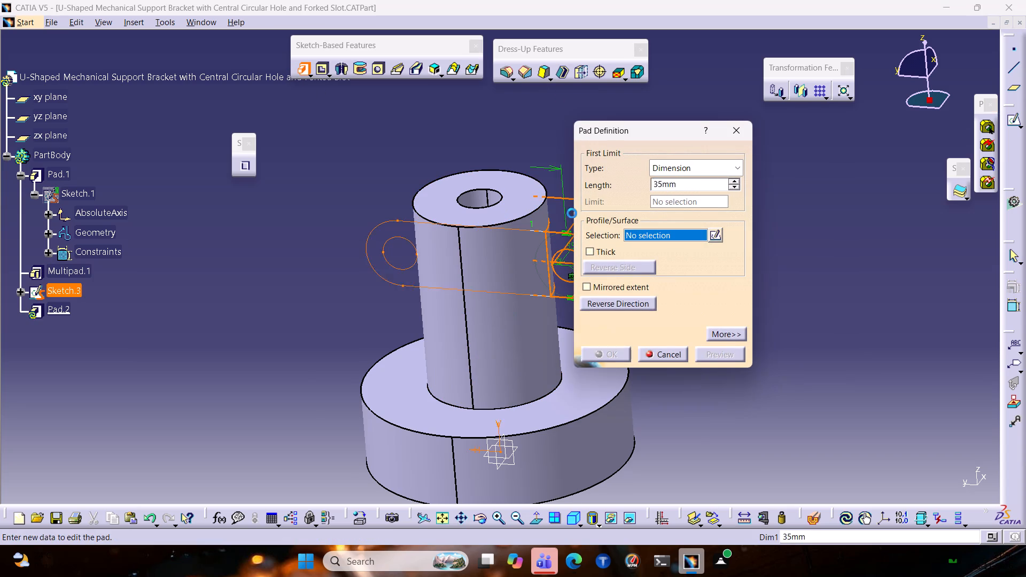
{"action": "type", "text": "30"}
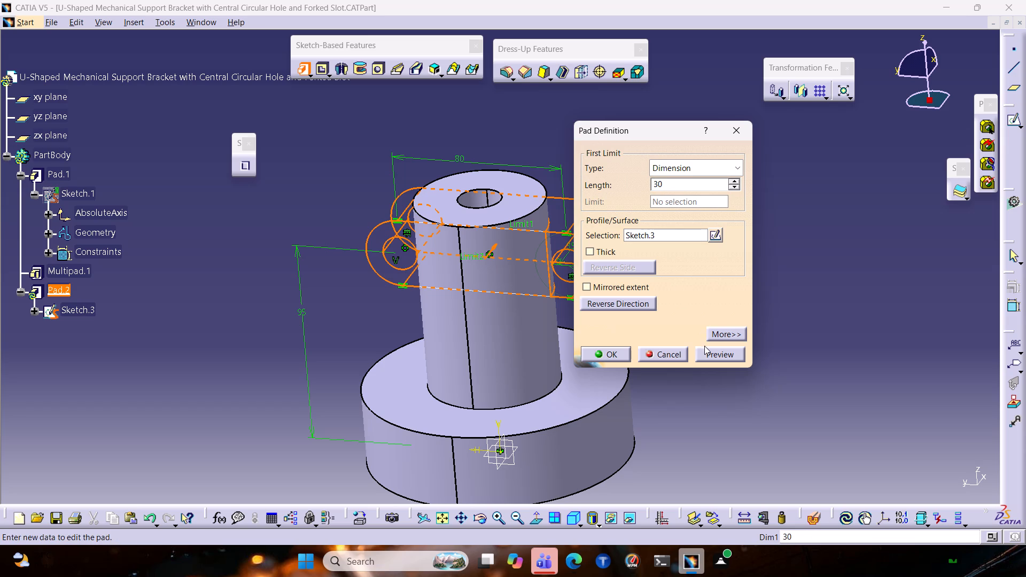
{"action": "left_click", "coordinate": [628, 301]}
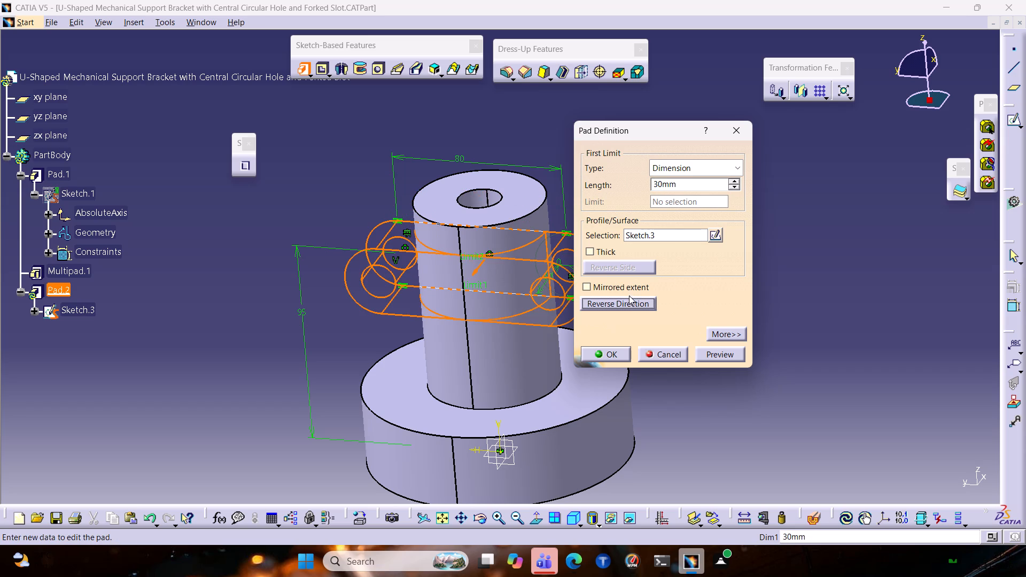
{"action": "left_click", "coordinate": [627, 304]}
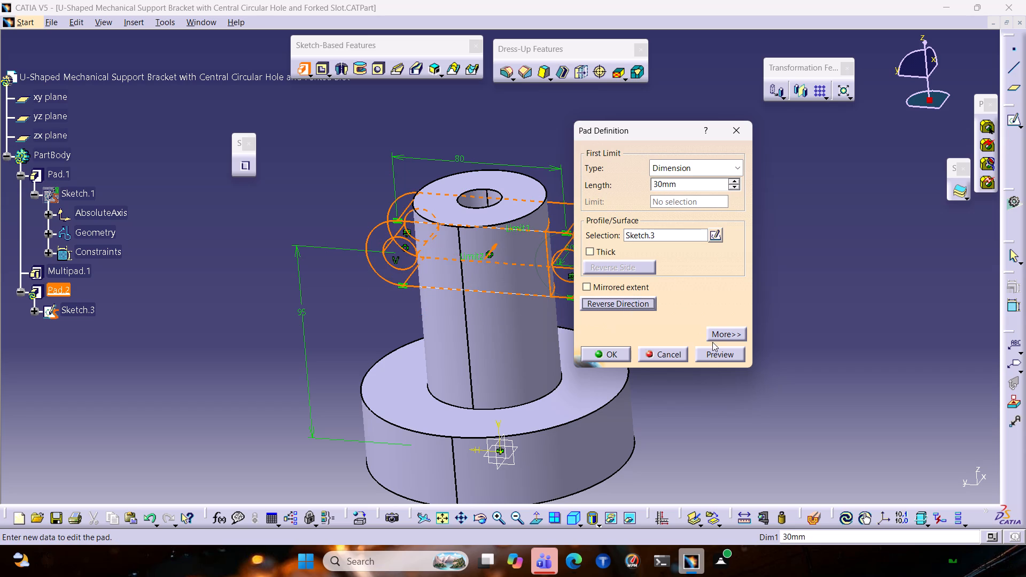
{"action": "left_click", "coordinate": [717, 356]}
{"action": "scroll", "coordinate": [802, 344], "scroll_direction": "down", "scroll_amount": 1}
{"action": "middle_click_drag", "start_coordinate": [826, 365], "coordinate": [821, 377]}
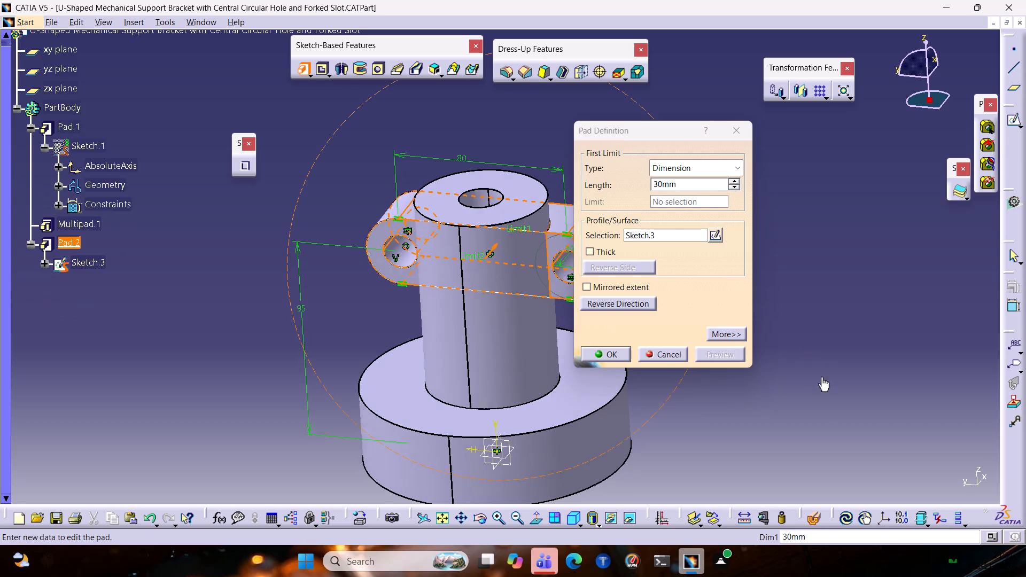
{"action": "middle_click_drag", "start_coordinate": [821, 377], "coordinate": [216, 326]}
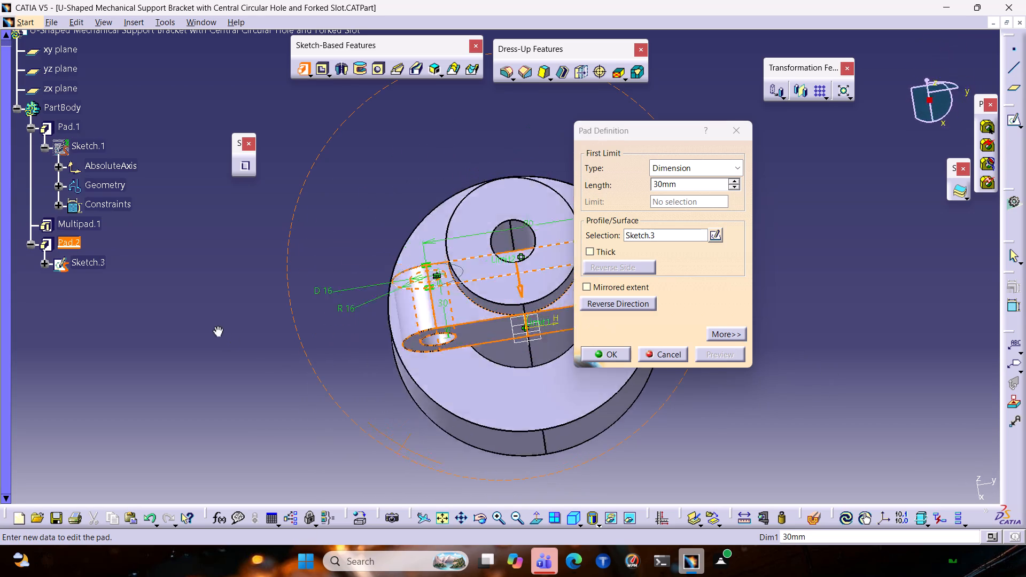
{"action": "middle_click_drag", "start_coordinate": [216, 326], "coordinate": [465, 434]}
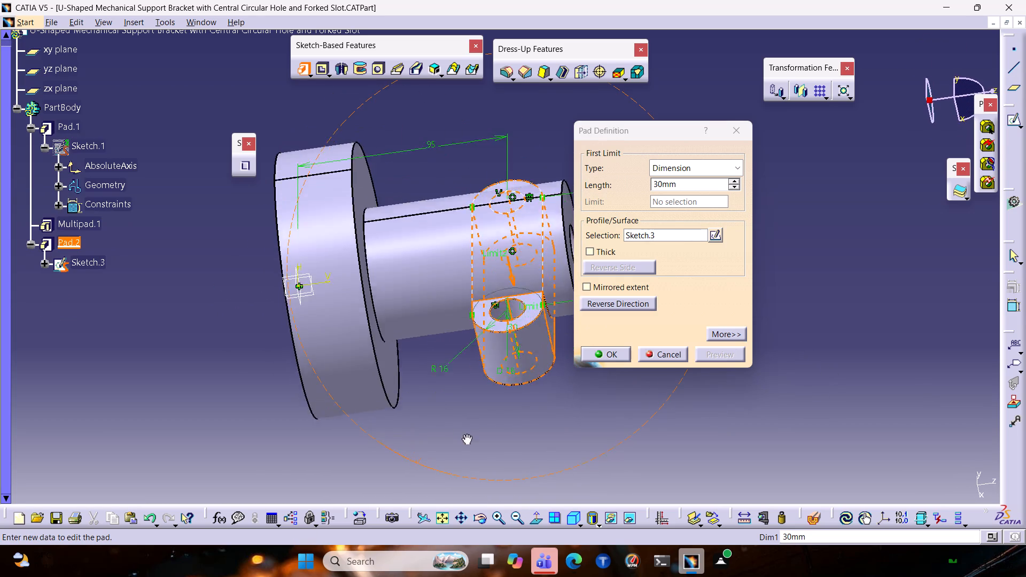
{"action": "middle_click_drag", "start_coordinate": [465, 434], "coordinate": [621, 458]}
{"action": "middle_click_drag", "start_coordinate": [565, 427], "coordinate": [314, 293]}
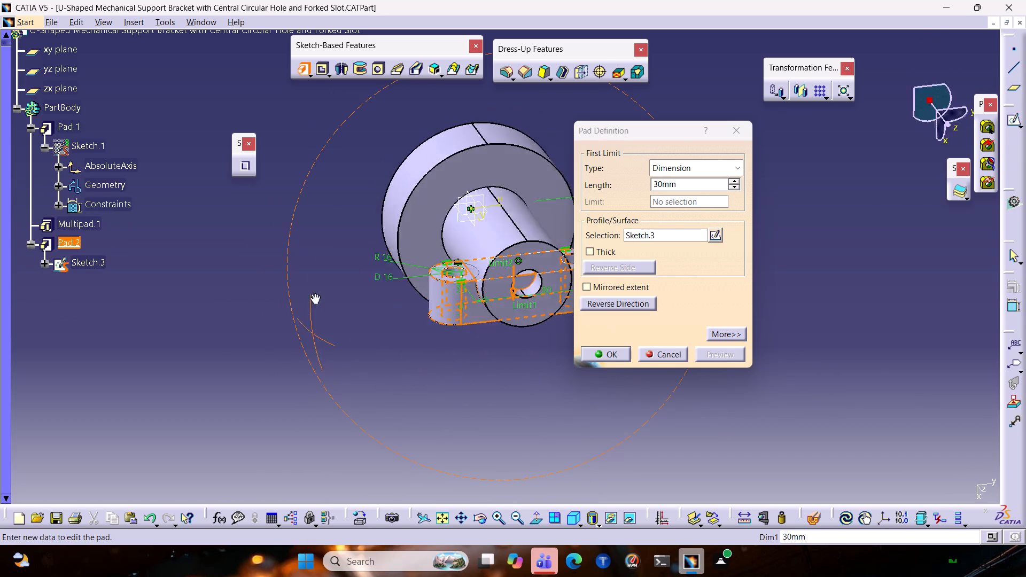
{"action": "middle_click_drag", "start_coordinate": [314, 293], "coordinate": [597, 164]}
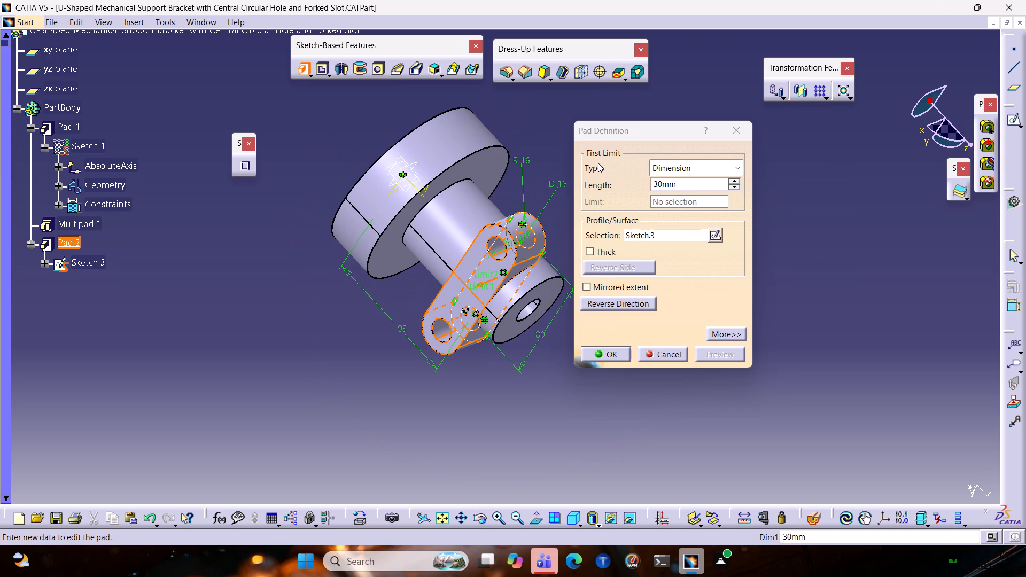
Mirror the pad's extent about the sketch plane, halve its length to 15 mm, and create the pad.
{"action": "left_click", "coordinate": [614, 289]}
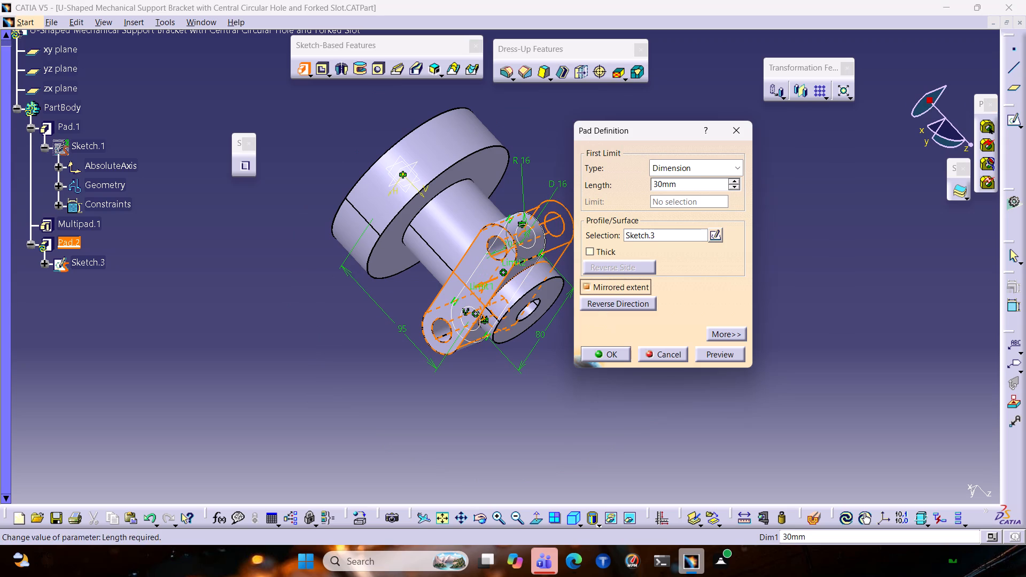
{"action": "left_click", "coordinate": [687, 185]}
{"action": "type", "text": "/2"}
{"action": "left_click", "coordinate": [704, 353]}
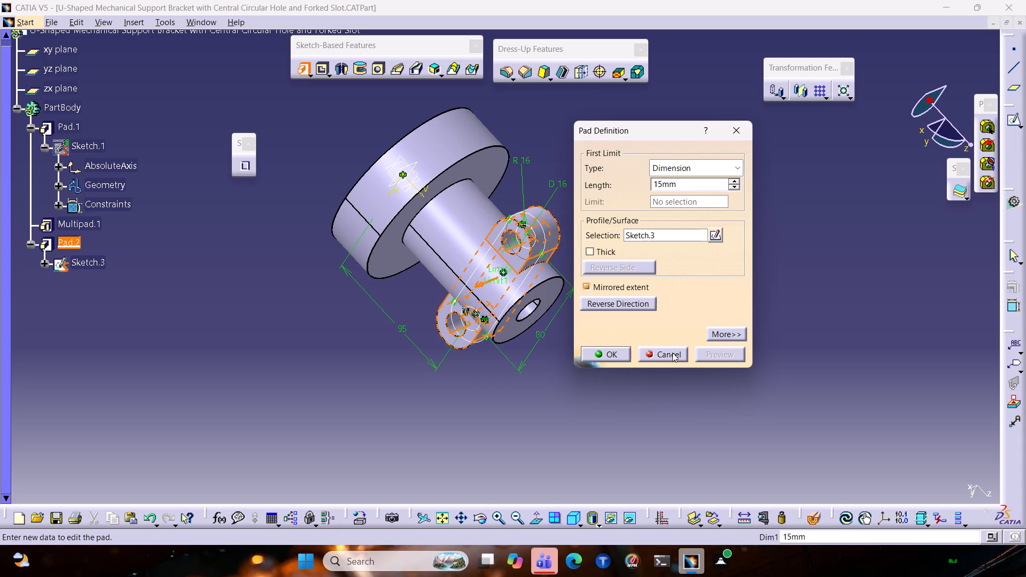
{"action": "middle_click_drag", "start_coordinate": [534, 368], "coordinate": [446, 223]}
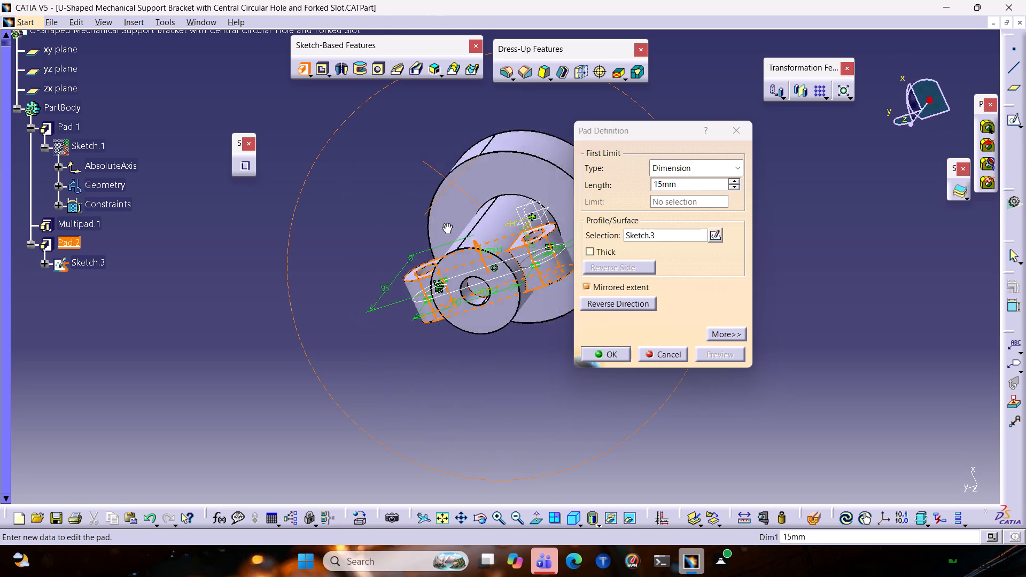
{"action": "middle_click_drag", "start_coordinate": [446, 223], "coordinate": [187, 112]}
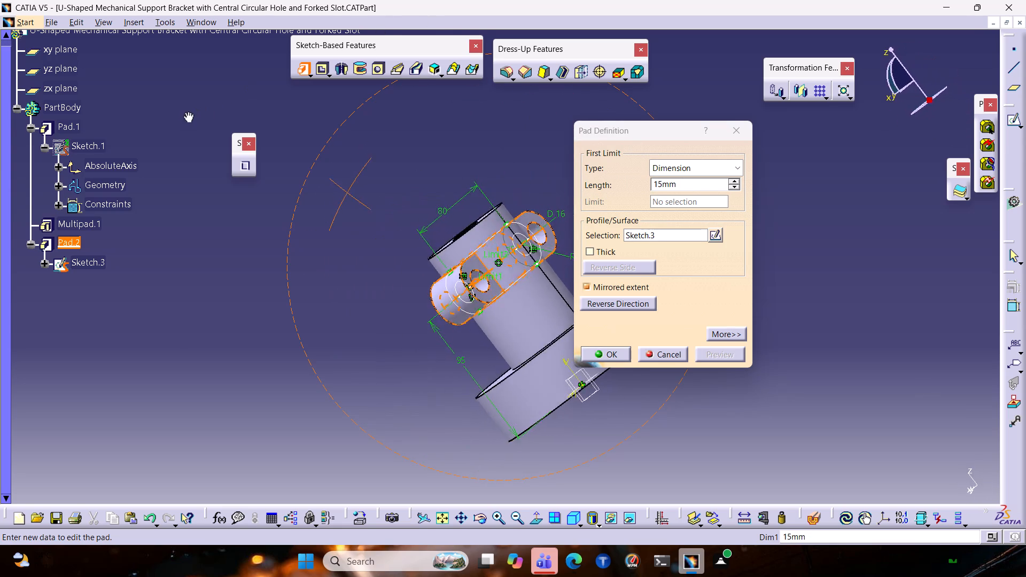
{"action": "middle_click_drag", "start_coordinate": [187, 112], "coordinate": [452, 124]}
{"action": "left_click", "coordinate": [610, 359]}
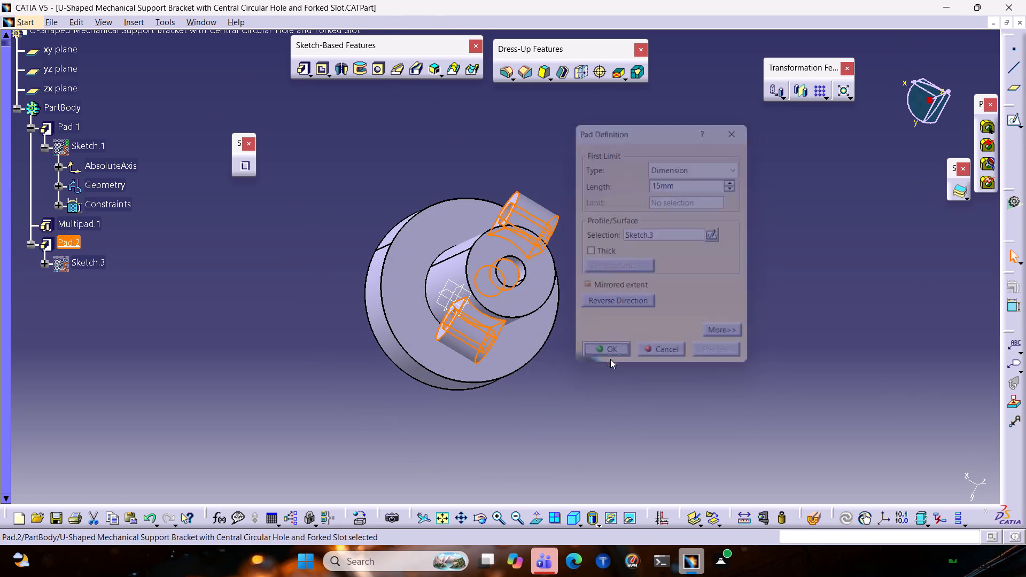
{"action": "left_click", "coordinate": [612, 406]}
Switch to the Fig 57 reference part, leave its open sketch, and examine the side lugs and cut-away column from several angles.
{"action": "middle_click_drag", "start_coordinate": [615, 438], "coordinate": [492, 230]}
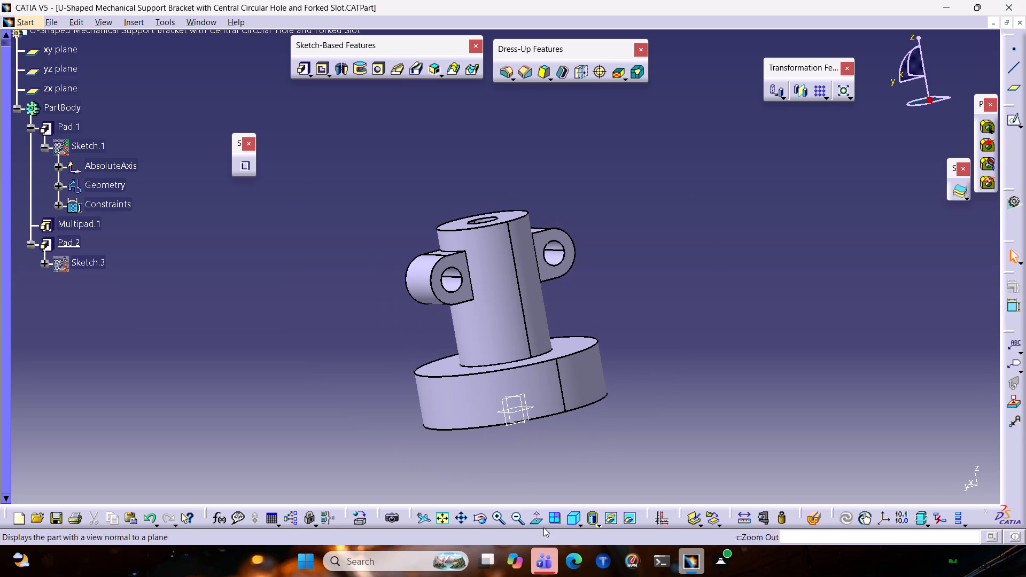
{"action": "left_click", "coordinate": [532, 519]}
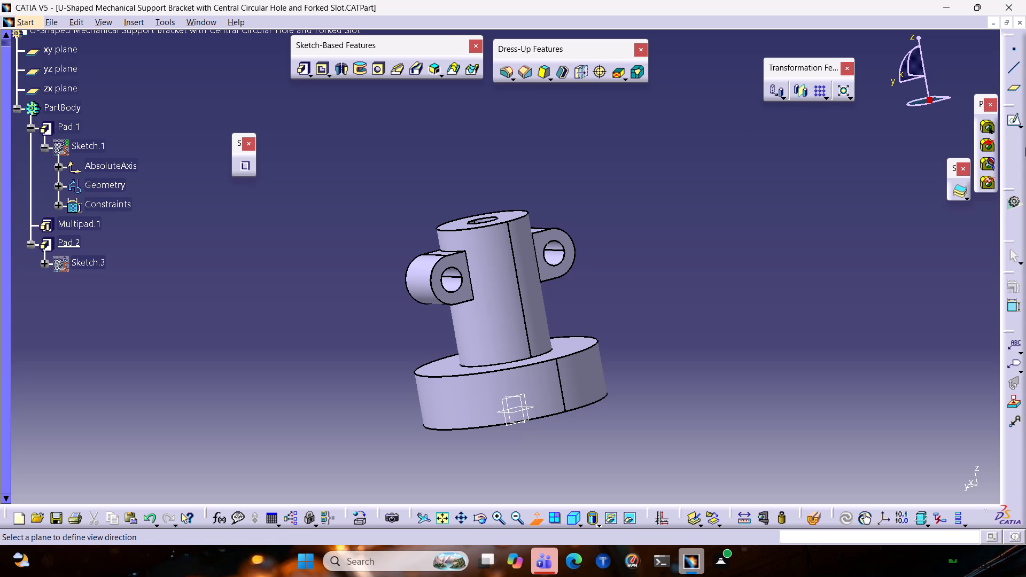
{"action": "left_click", "coordinate": [995, 25]}
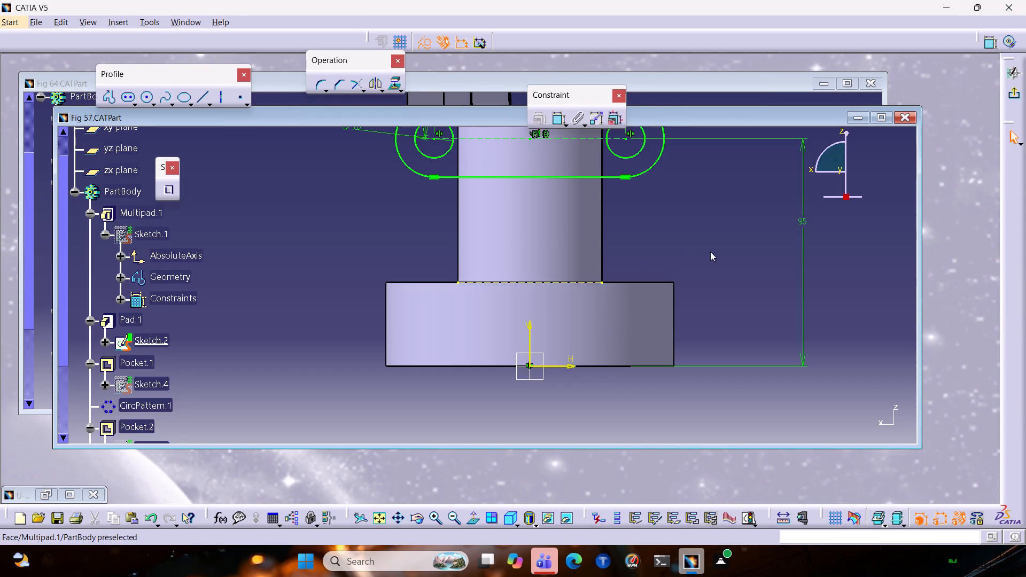
{"action": "middle_click_drag", "start_coordinate": [717, 238], "coordinate": [704, 354]}
{"action": "double_click", "coordinate": [129, 322]}
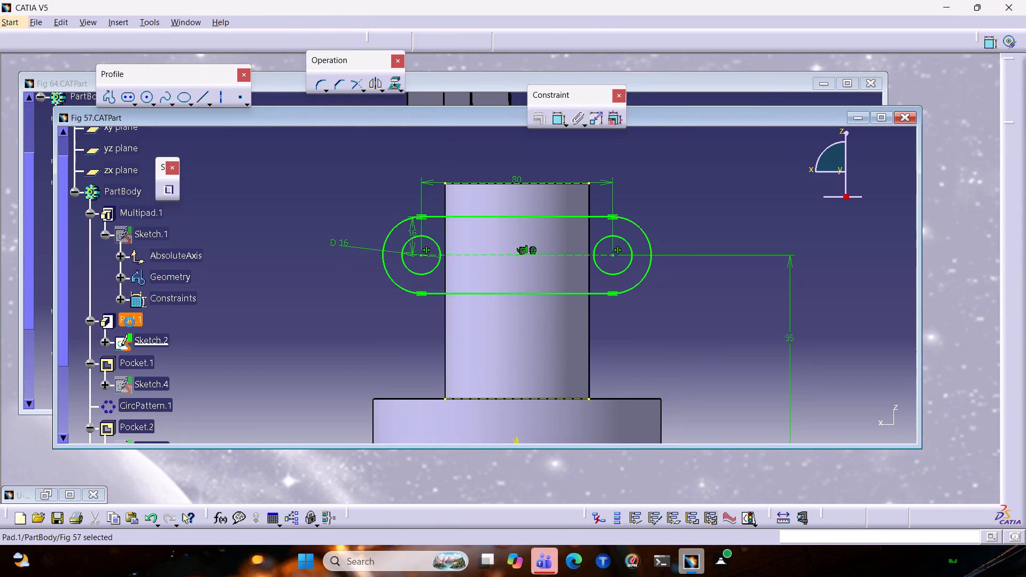
{"action": "middle_click_drag", "start_coordinate": [642, 341], "coordinate": [643, 341]}
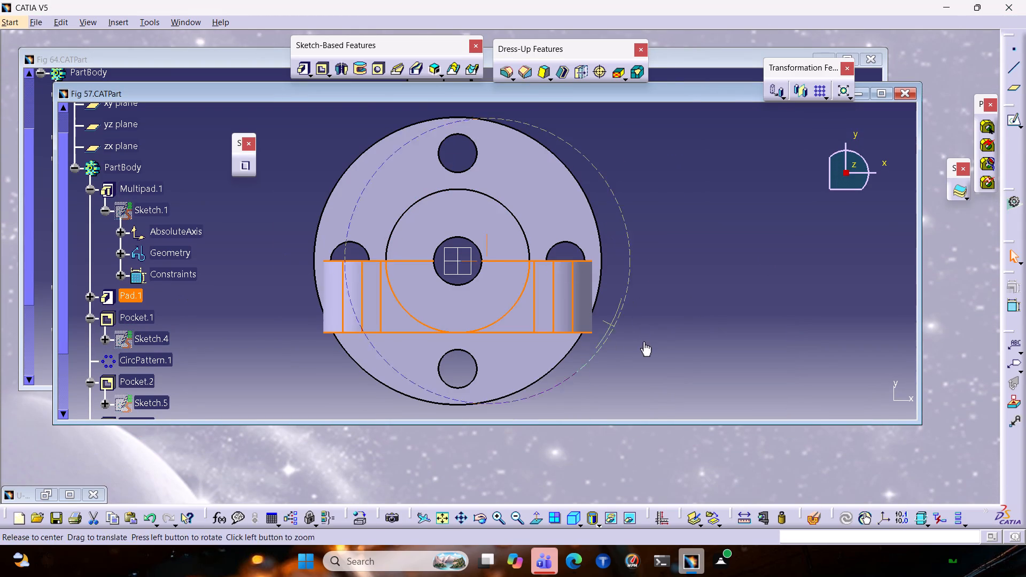
{"action": "middle_click_drag", "start_coordinate": [643, 341], "coordinate": [535, 246]}
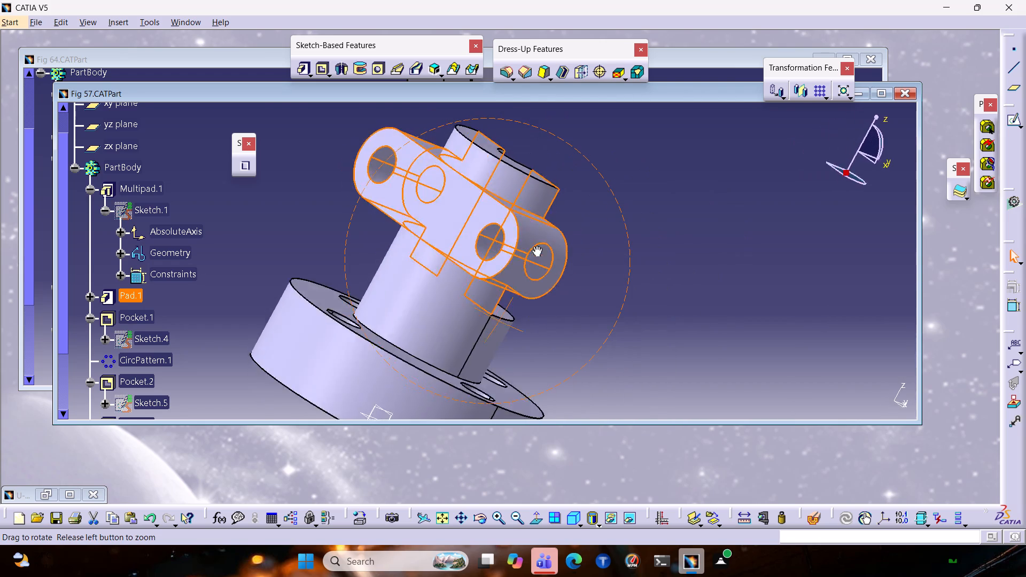
{"action": "middle_click_drag", "start_coordinate": [535, 246], "coordinate": [508, 295]}
{"action": "left_click", "coordinate": [613, 268]}
{"action": "middle_click_drag", "start_coordinate": [614, 298], "coordinate": [611, 292]}
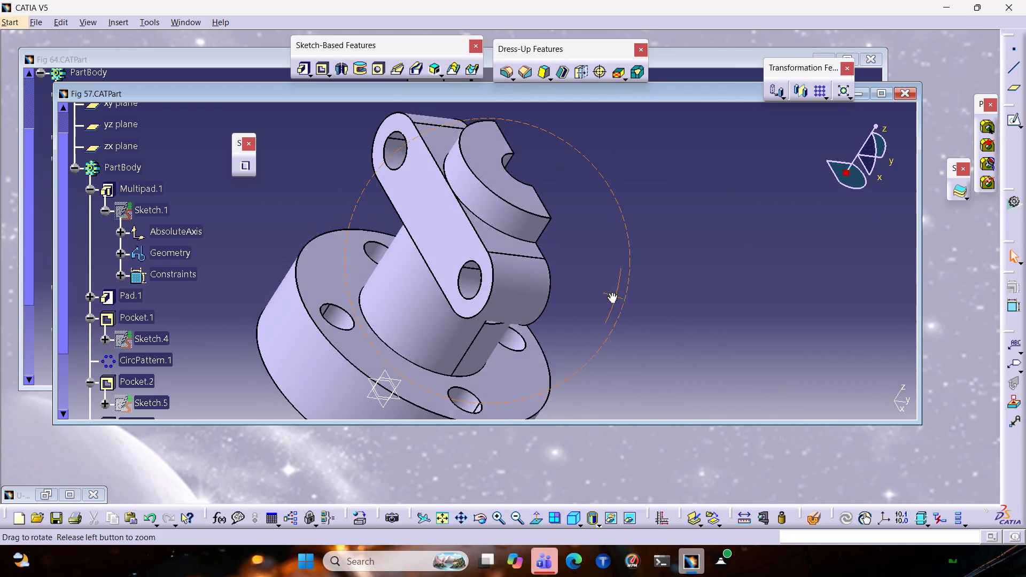
{"action": "middle_click_drag", "start_coordinate": [611, 292], "coordinate": [439, 249]}
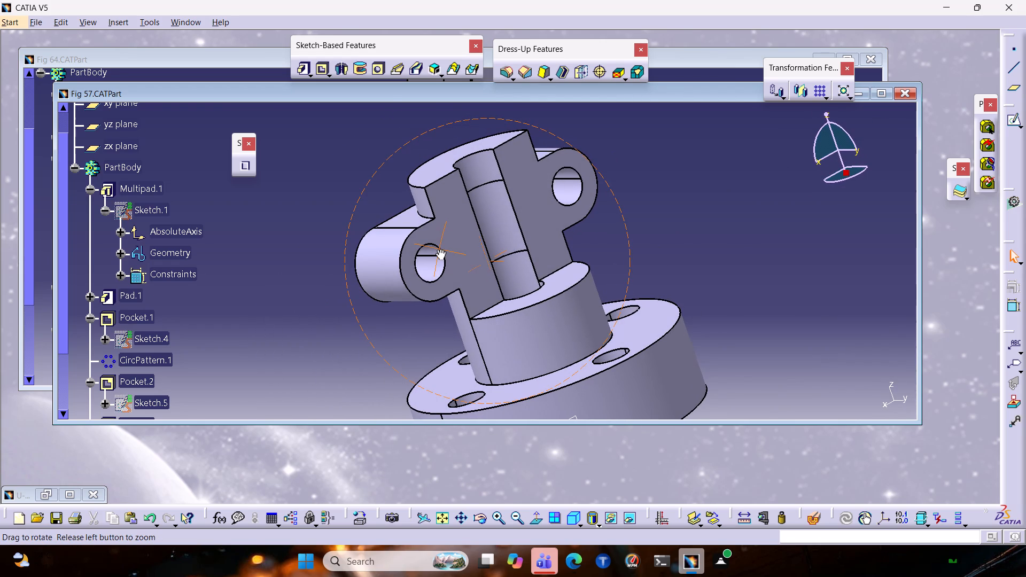
{"action": "middle_click_drag", "start_coordinate": [439, 249], "coordinate": [502, 203]}
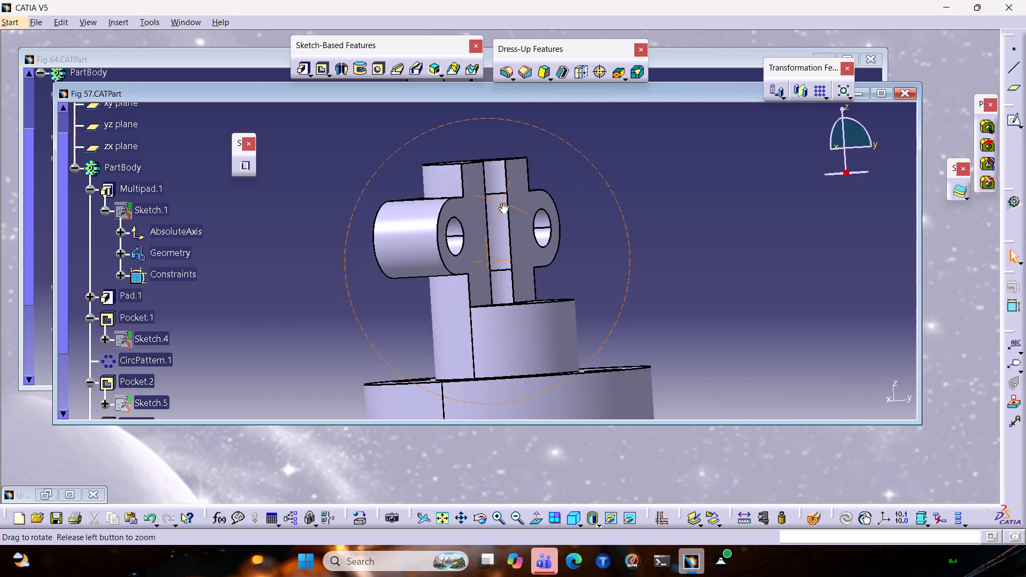
{"action": "middle_click_drag", "start_coordinate": [502, 203], "coordinate": [517, 247]}
{"action": "middle_click_drag", "start_coordinate": [648, 294], "coordinate": [952, 290]}
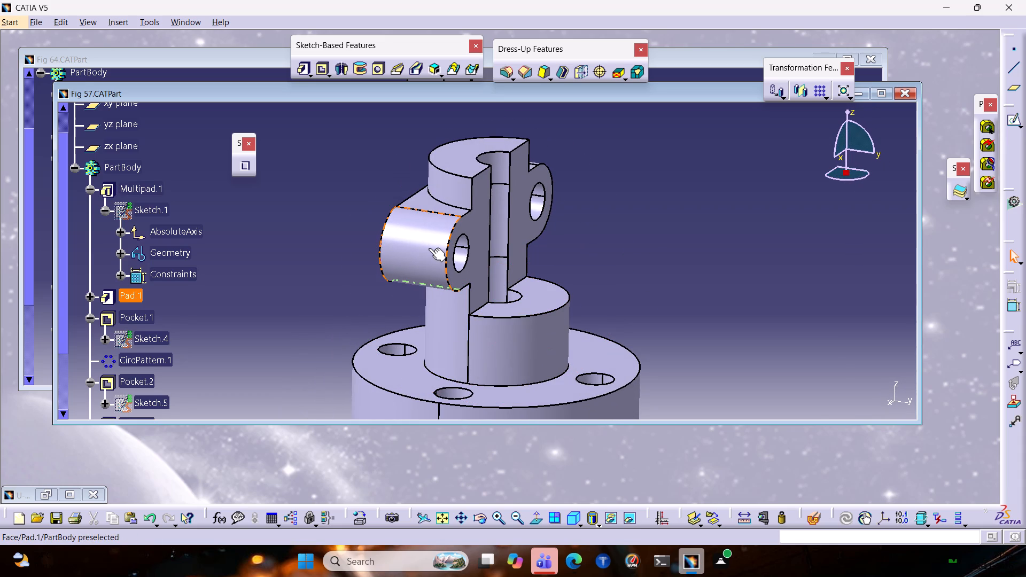
Measure the distance from the column's flat cut face to the far edge of the side lug.
{"action": "left_click", "coordinate": [743, 524]}
{"action": "left_click", "coordinate": [450, 269]}
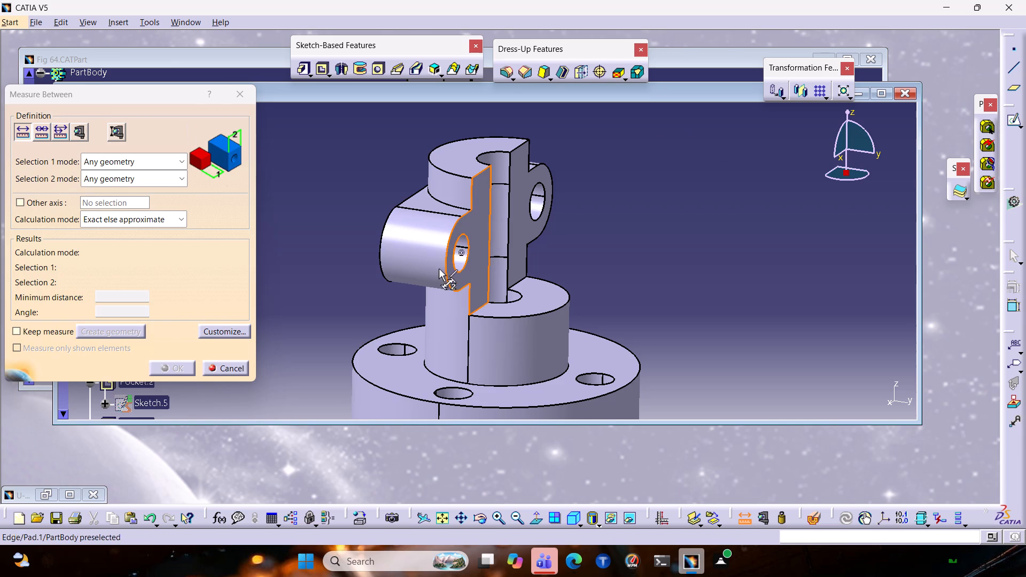
{"action": "left_click", "coordinate": [381, 247]}
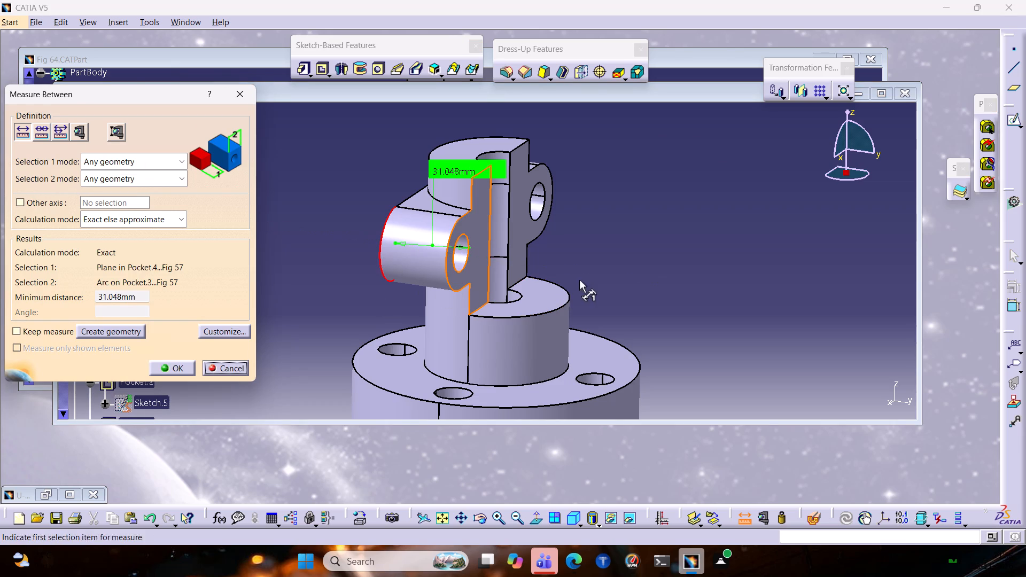
{"action": "key", "text": "Escape"}
{"action": "key", "text": "Escape"}
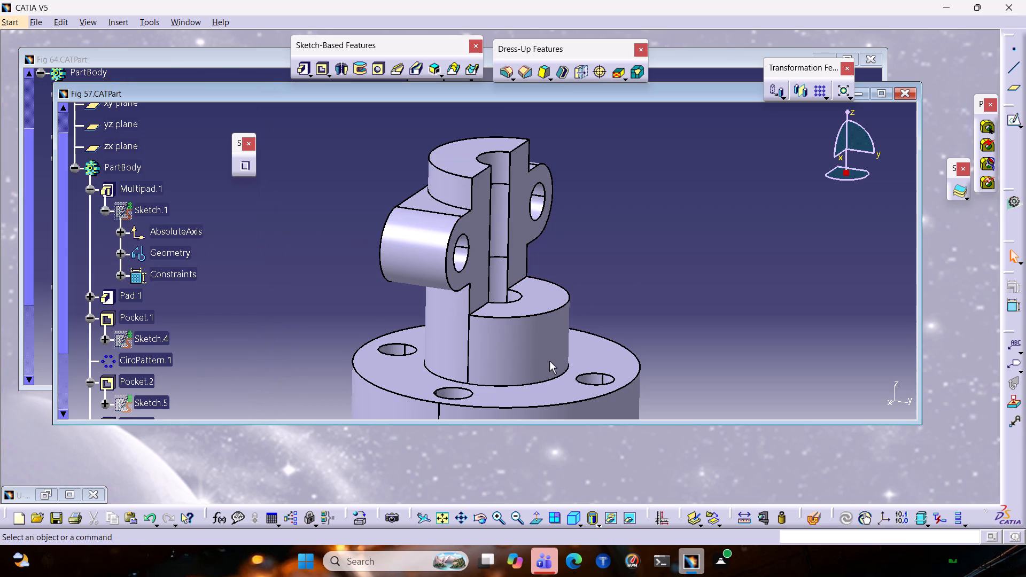
Examine the reference part's round base, including its holes and recessed underside.
{"action": "middle_click_drag", "start_coordinate": [610, 298], "coordinate": [610, 205]}
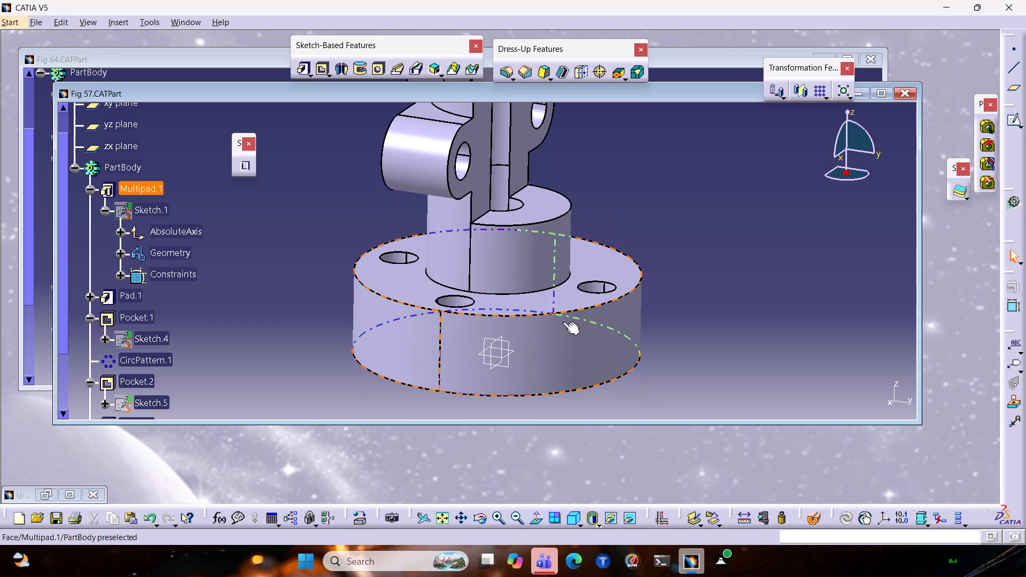
{"action": "middle_click_drag", "start_coordinate": [694, 159], "coordinate": [634, 291]}
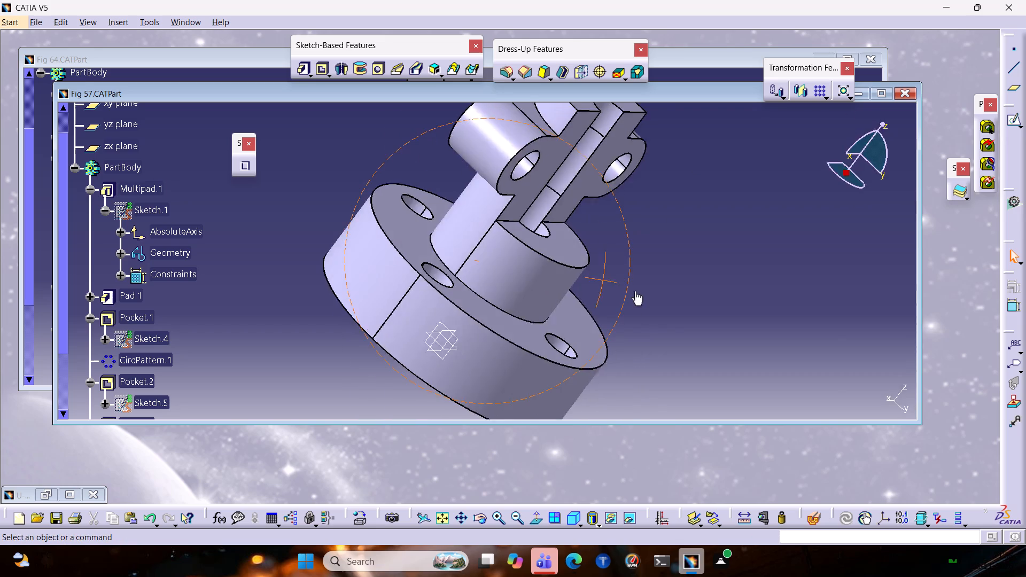
{"action": "middle_click_drag", "start_coordinate": [634, 291], "coordinate": [754, 51]}
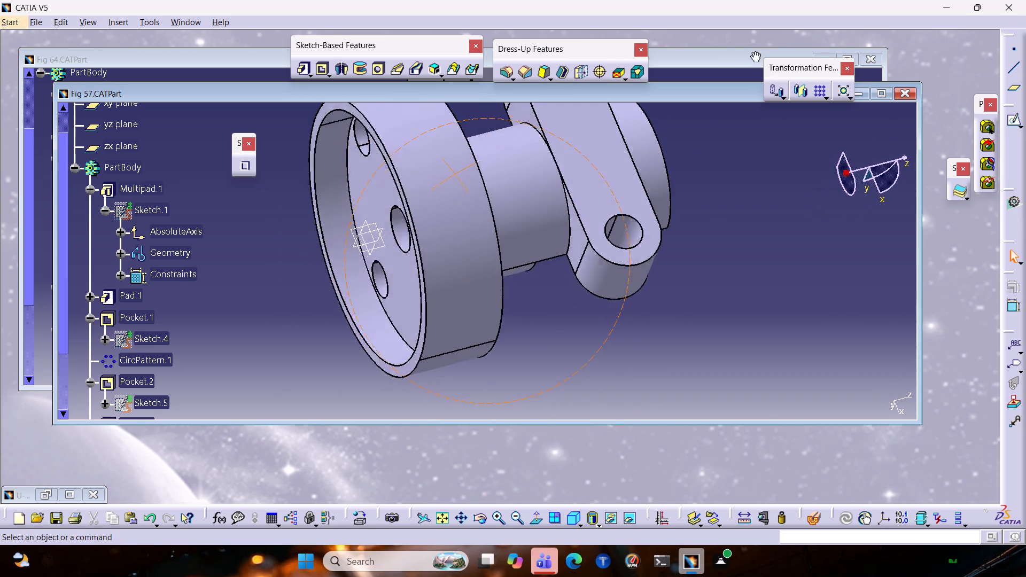
{"action": "middle_click_drag", "start_coordinate": [754, 51], "coordinate": [691, 364]}
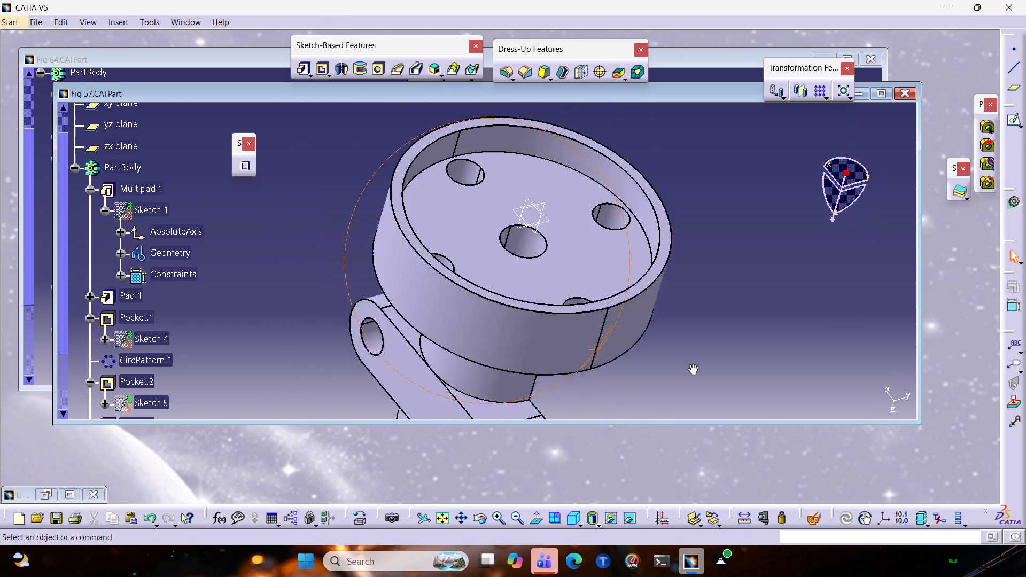
{"action": "middle_click_drag", "start_coordinate": [691, 364], "coordinate": [317, 162]}
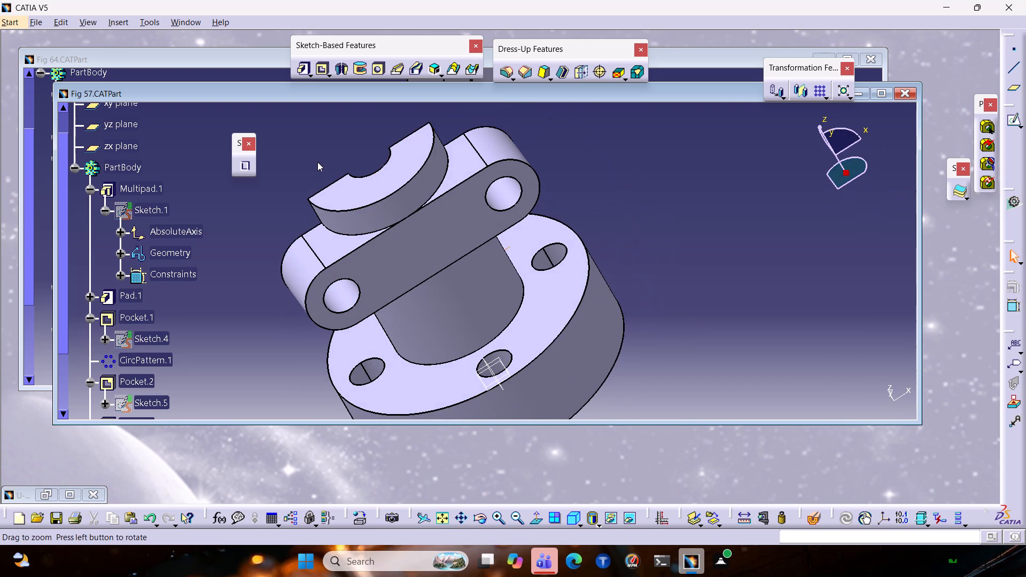
Open the sketches behind Pocket.1, Pocket.2 and Pocket.4 in turn to review the bolt hole, base recess and column cut profiles.
{"action": "left_click", "coordinate": [132, 298]}
{"action": "left_click", "coordinate": [148, 334]}
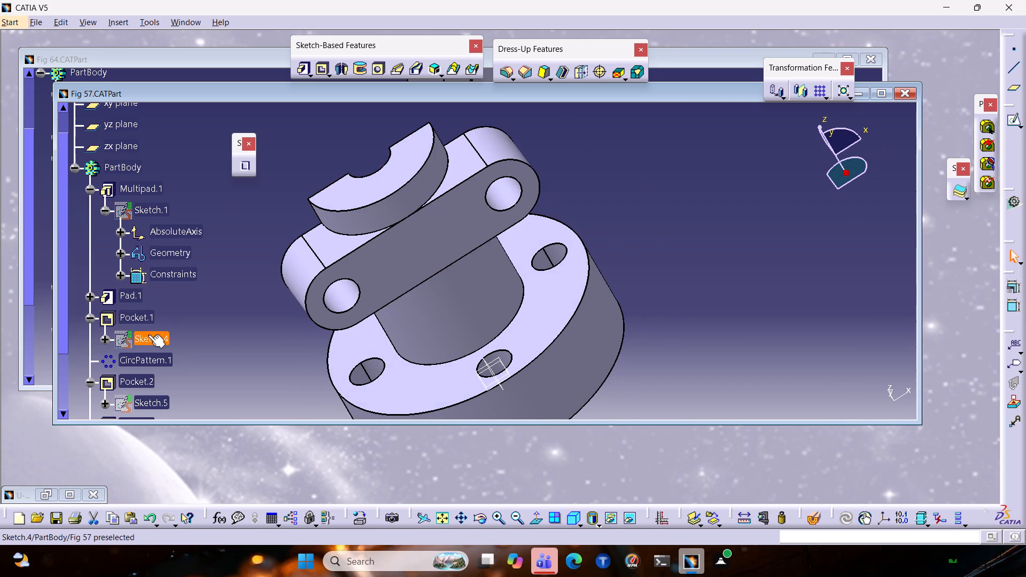
{"action": "middle_click_drag", "start_coordinate": [685, 289], "coordinate": [216, 305]}
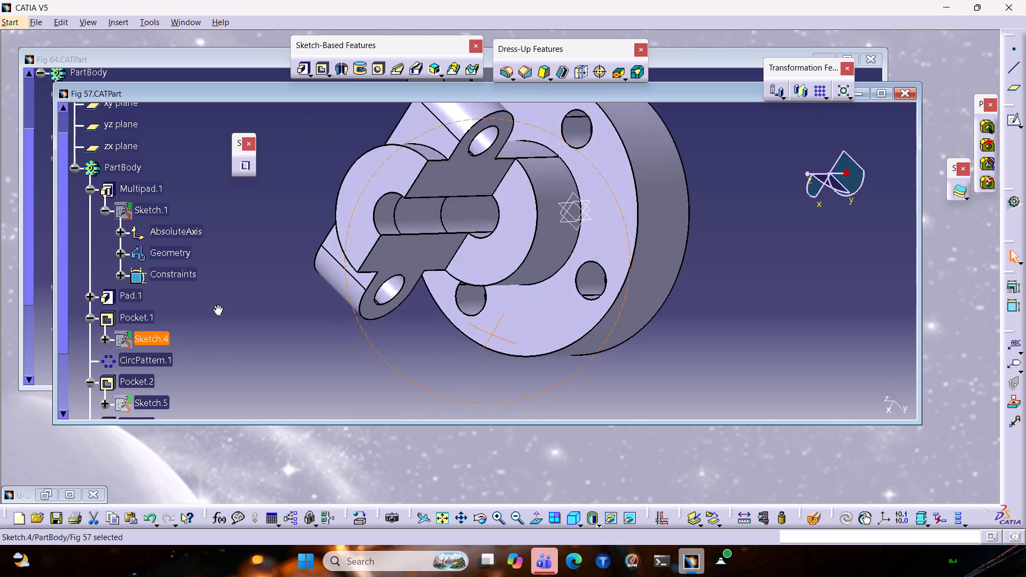
{"action": "middle_click_drag", "start_coordinate": [216, 305], "coordinate": [383, 163]}
{"action": "double_click", "coordinate": [145, 342]}
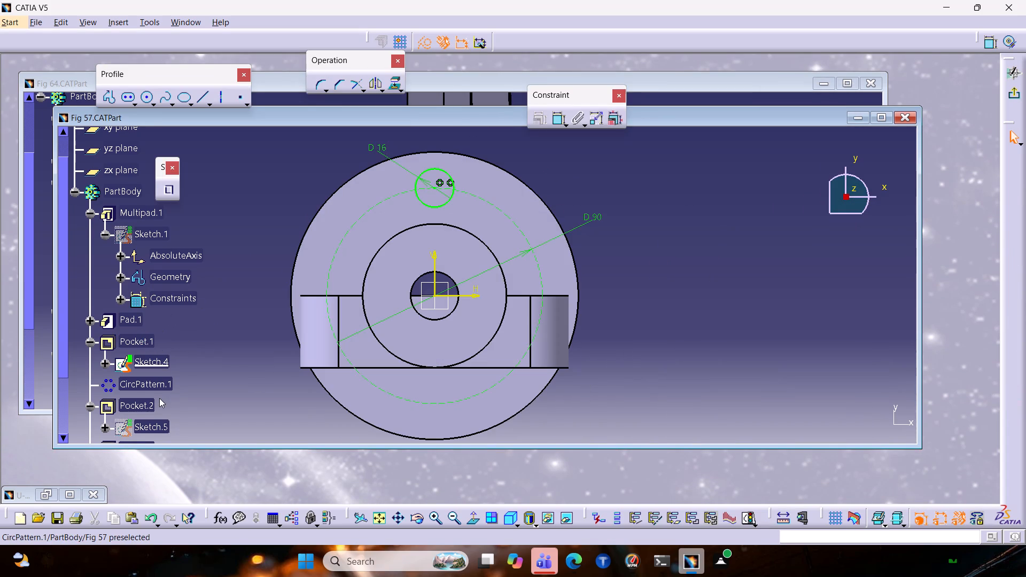
{"action": "double_click", "coordinate": [144, 430]}
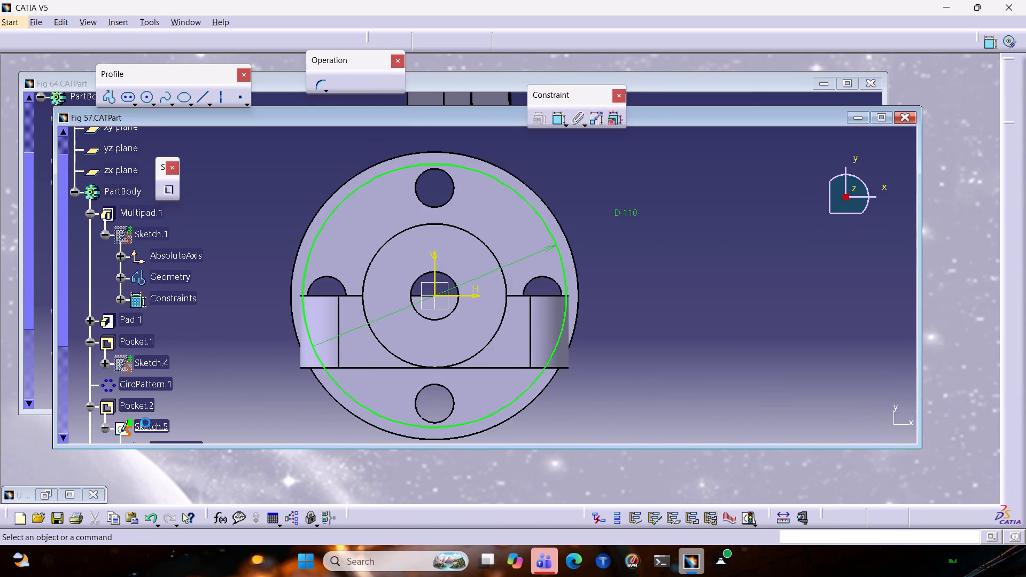
{"action": "middle_click_drag", "start_coordinate": [201, 383], "coordinate": [203, 286]}
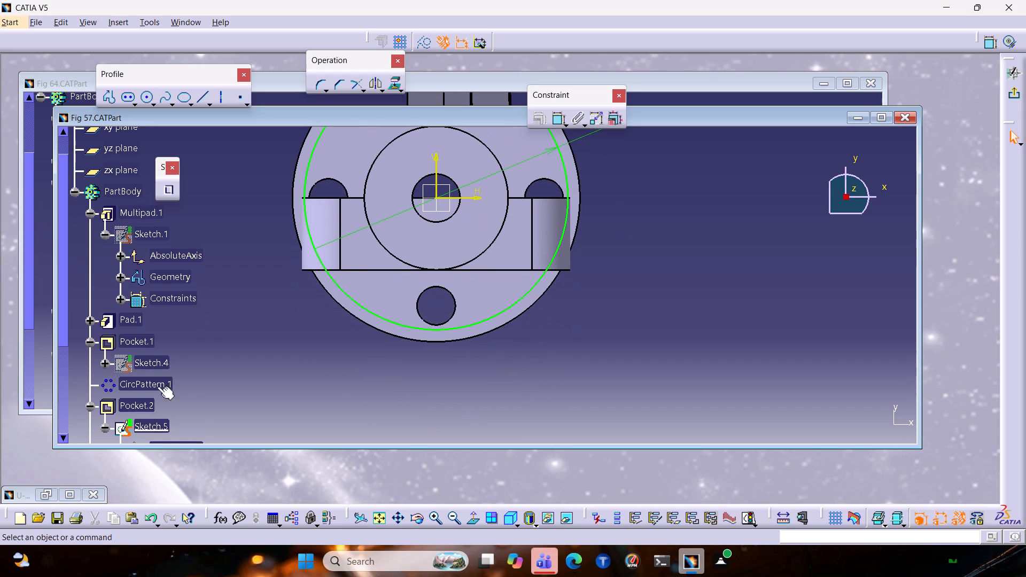
{"action": "scroll", "coordinate": [143, 404], "scroll_direction": "down", "scroll_amount": 4}
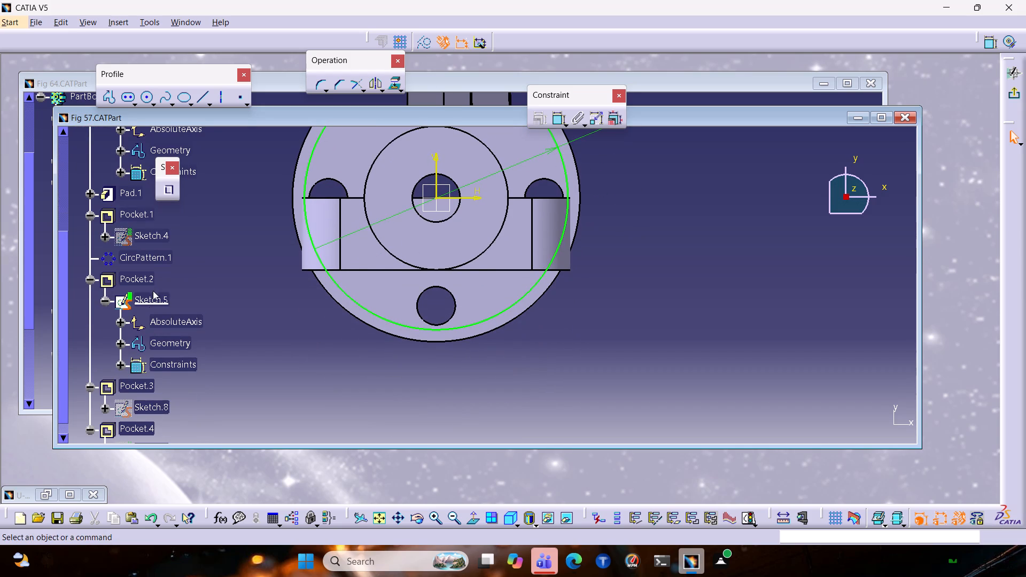
{"action": "double_click", "coordinate": [153, 303]}
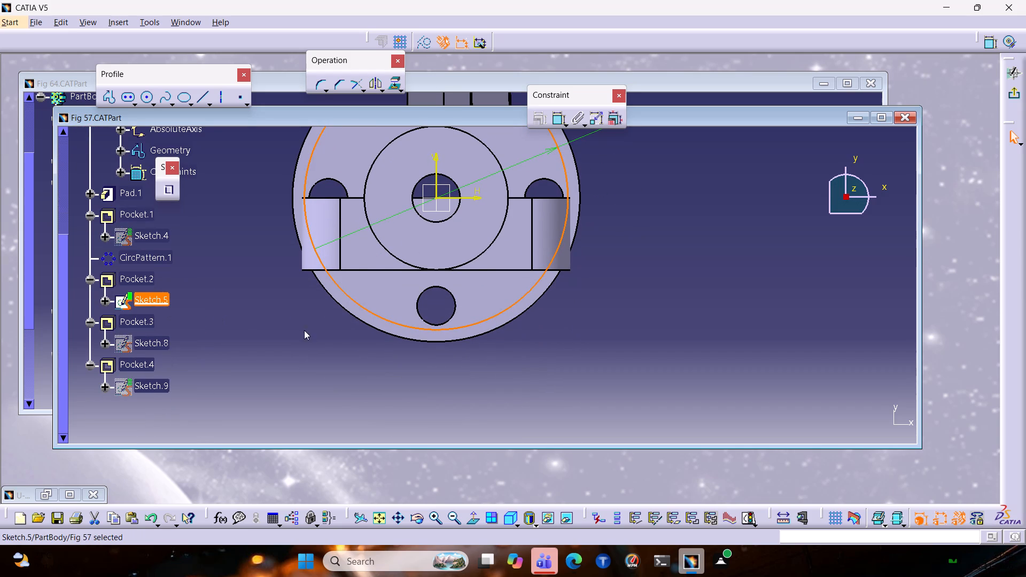
{"action": "middle_click_drag", "start_coordinate": [351, 341], "coordinate": [339, 429]}
{"action": "middle_click_drag", "start_coordinate": [344, 392], "coordinate": [348, 352]}
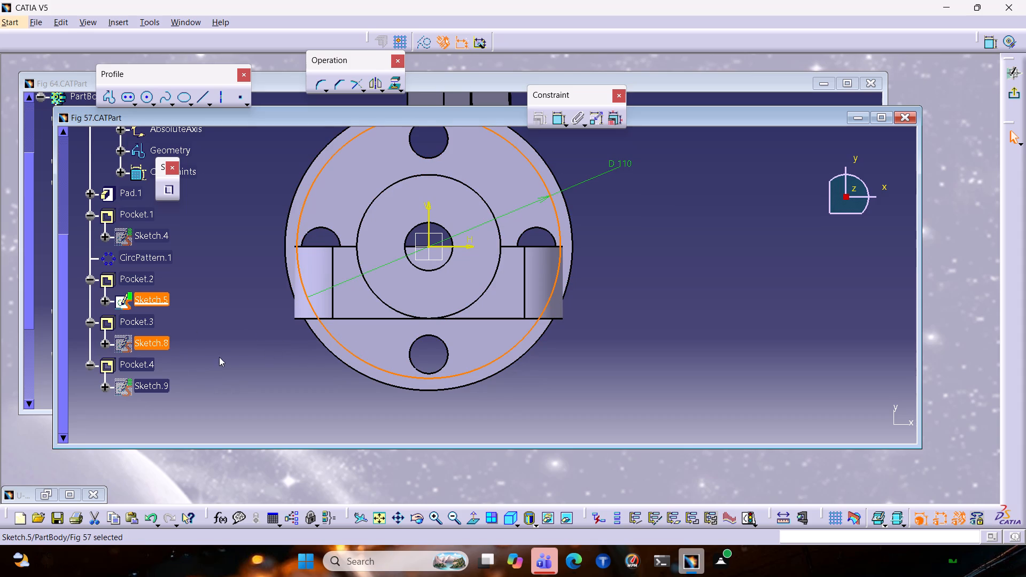
{"action": "left_click", "coordinate": [137, 326]}
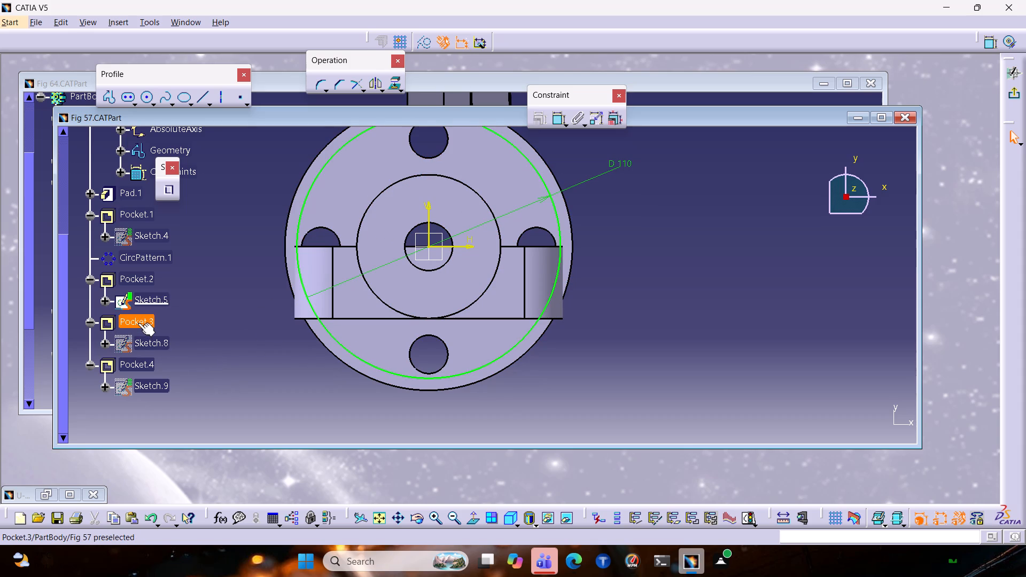
{"action": "triple_click", "coordinate": [151, 388]}
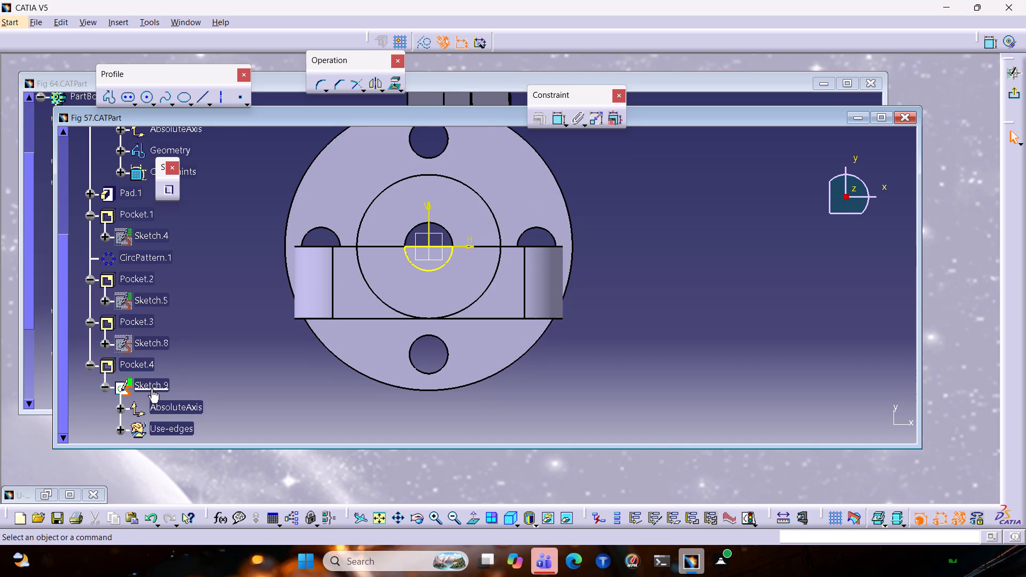
Close the Fig 57 reference part, decline saving changes to Fig 64, and restore the U-shaped bracket part window.
{"action": "left_click", "coordinate": [908, 121]}
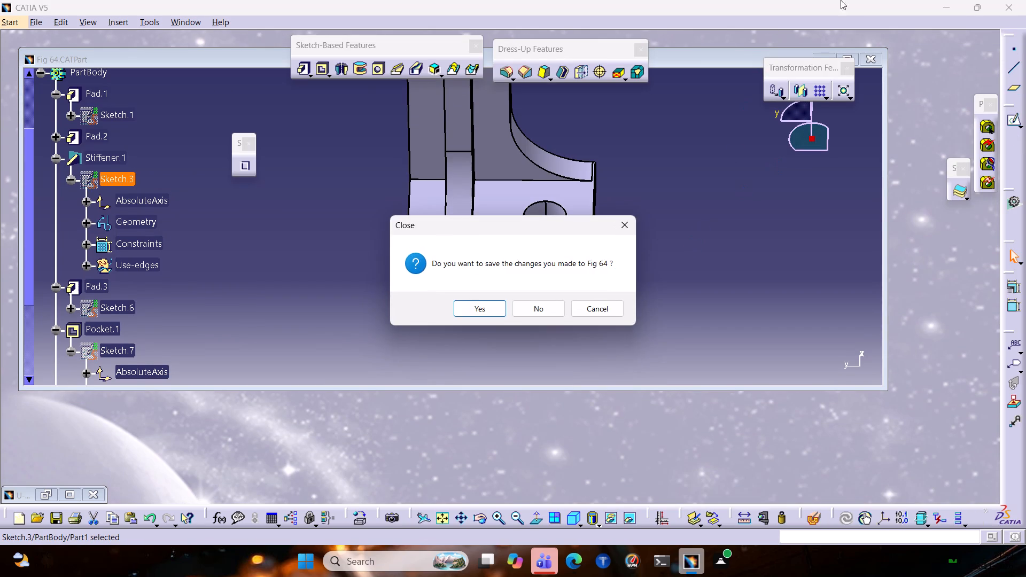
{"action": "left_click", "coordinate": [552, 306]}
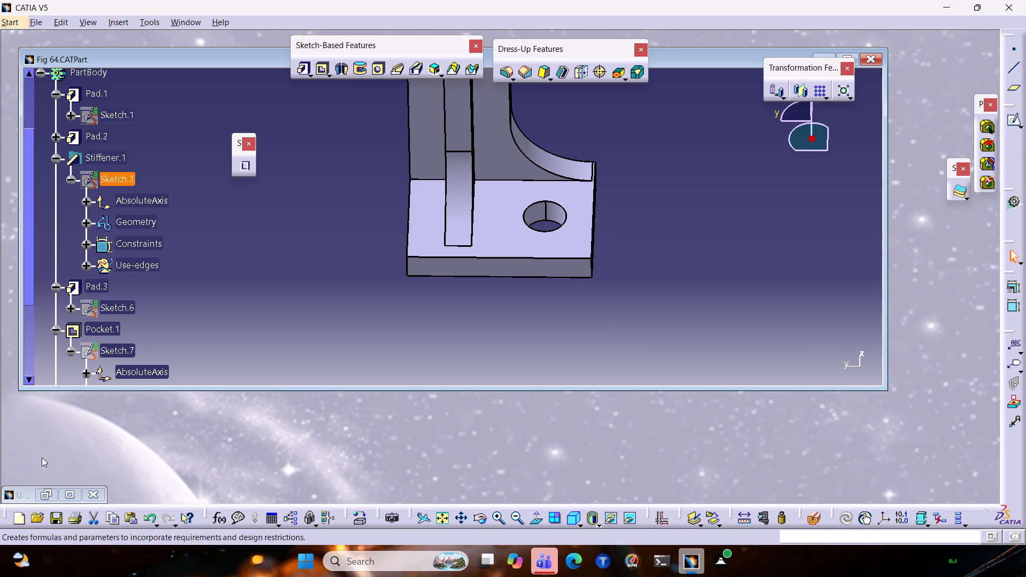
{"action": "left_click", "coordinate": [74, 498]}
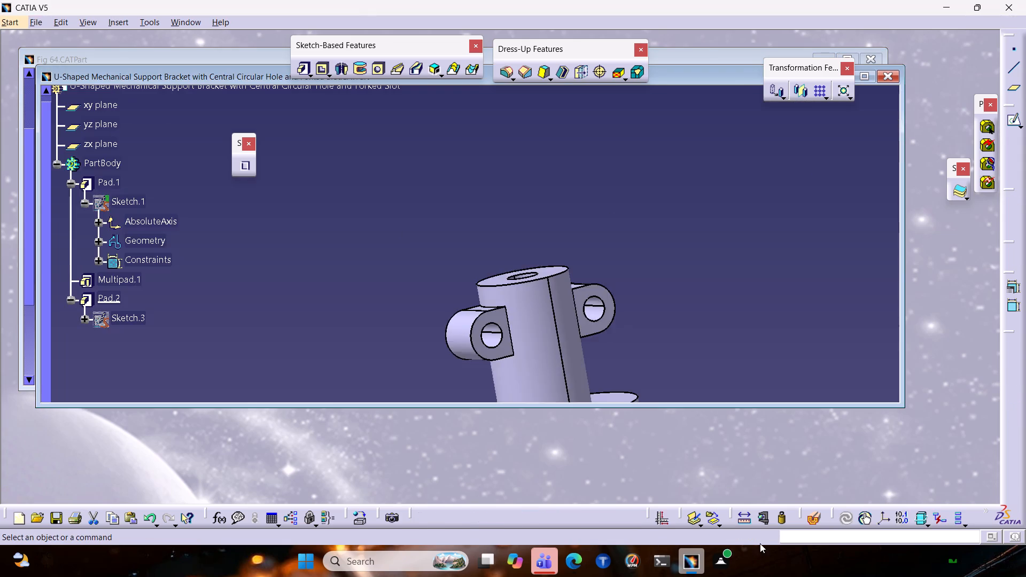
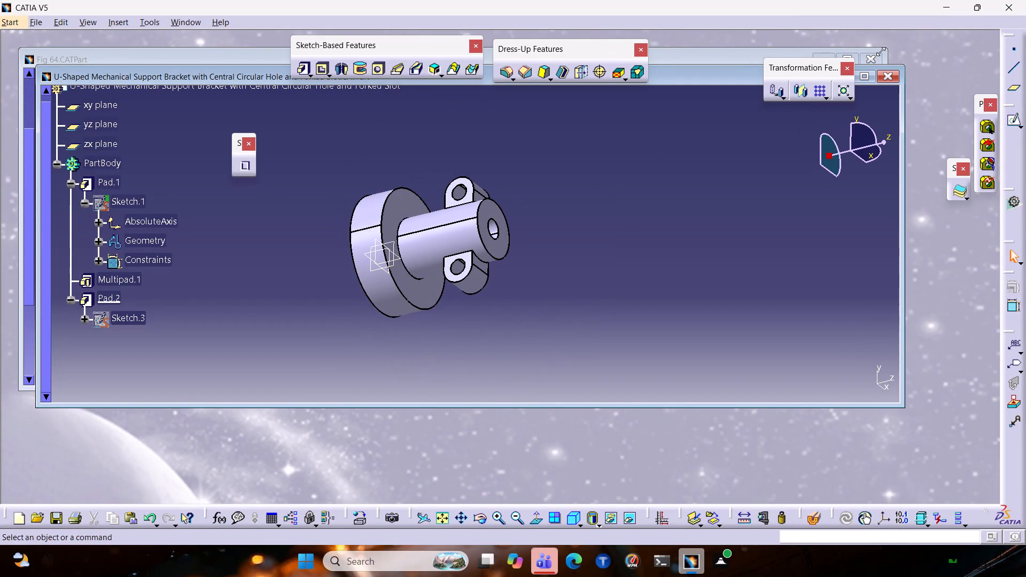
Maximize the bracket part window and redefine the lug pad (Pad.2) with a 30 mm length and mirrored extent turned off.
{"action": "left_click", "coordinate": [862, 81]}
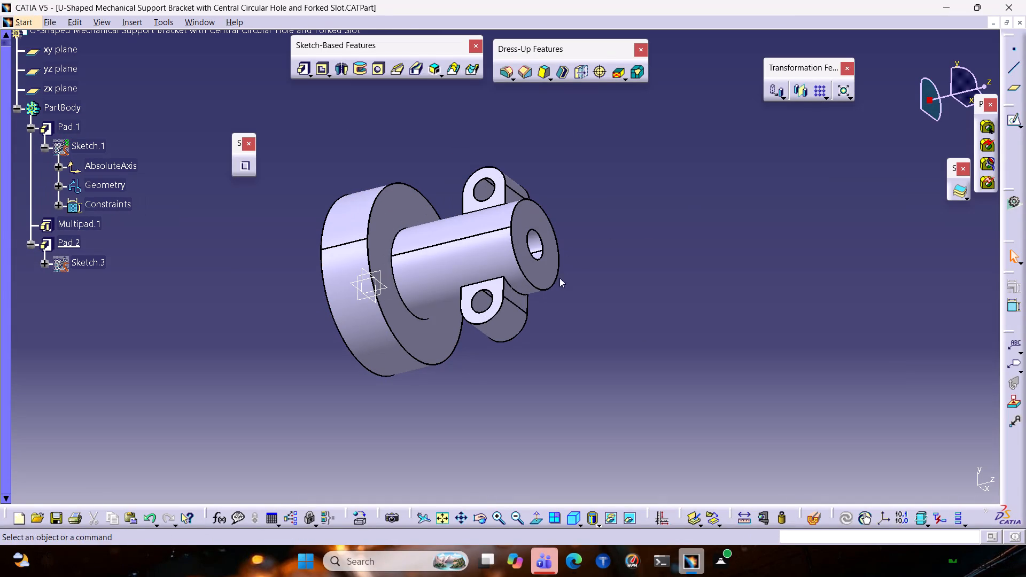
{"action": "double_click", "coordinate": [506, 314]}
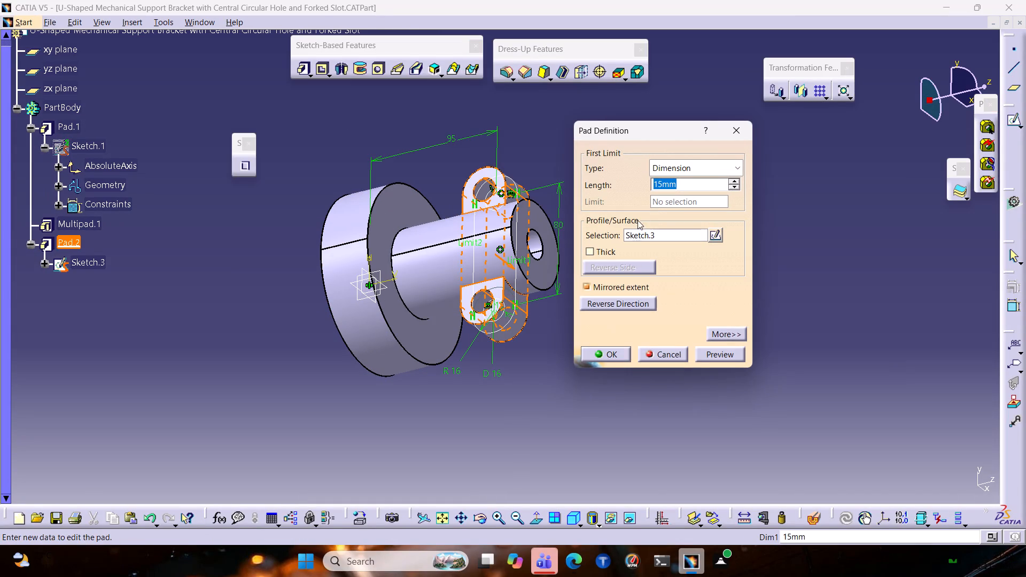
{"action": "type", "text": "30"}
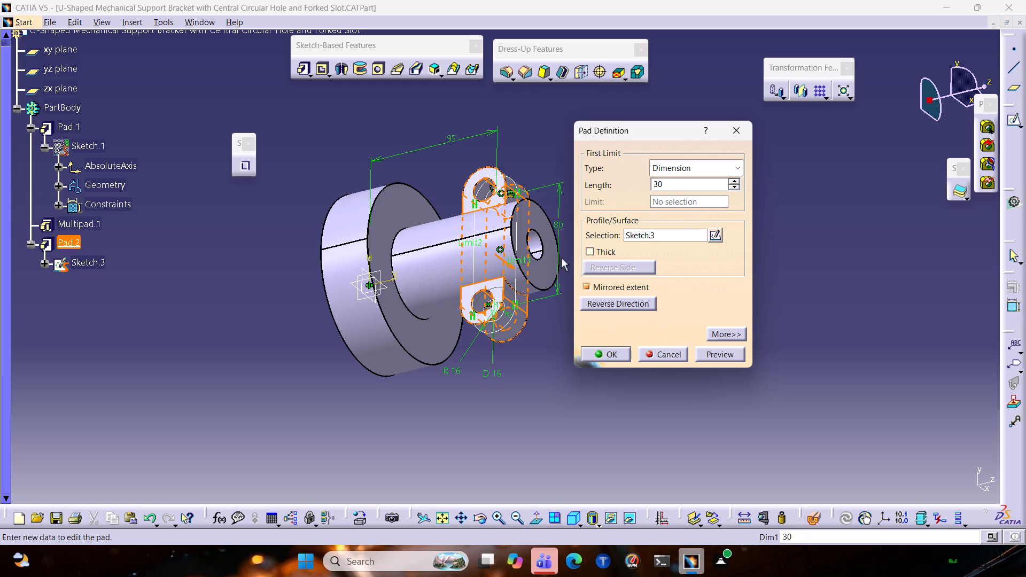
{"action": "left_click", "coordinate": [596, 290]}
{"action": "left_click", "coordinate": [717, 355]}
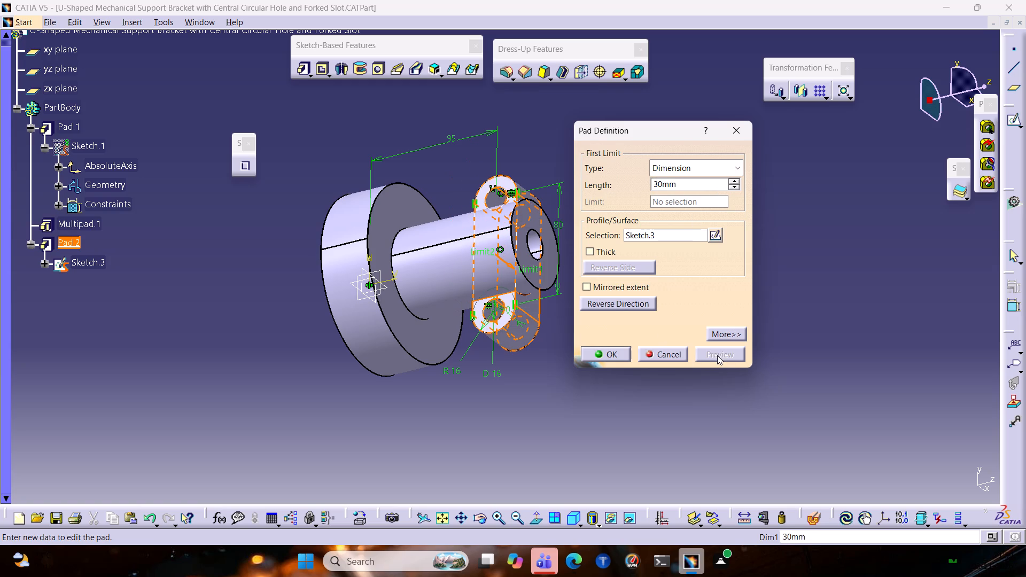
{"action": "middle_click_drag", "start_coordinate": [510, 364], "coordinate": [281, 189]}
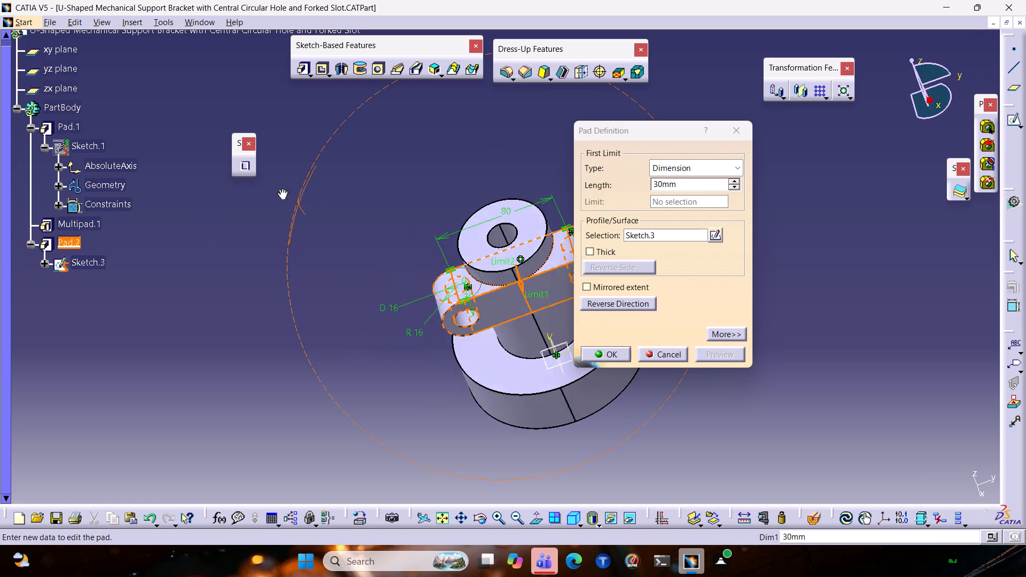
{"action": "middle_click_drag", "start_coordinate": [281, 189], "coordinate": [383, 216]}
{"action": "middle_click_drag", "start_coordinate": [537, 364], "coordinate": [359, 162]}
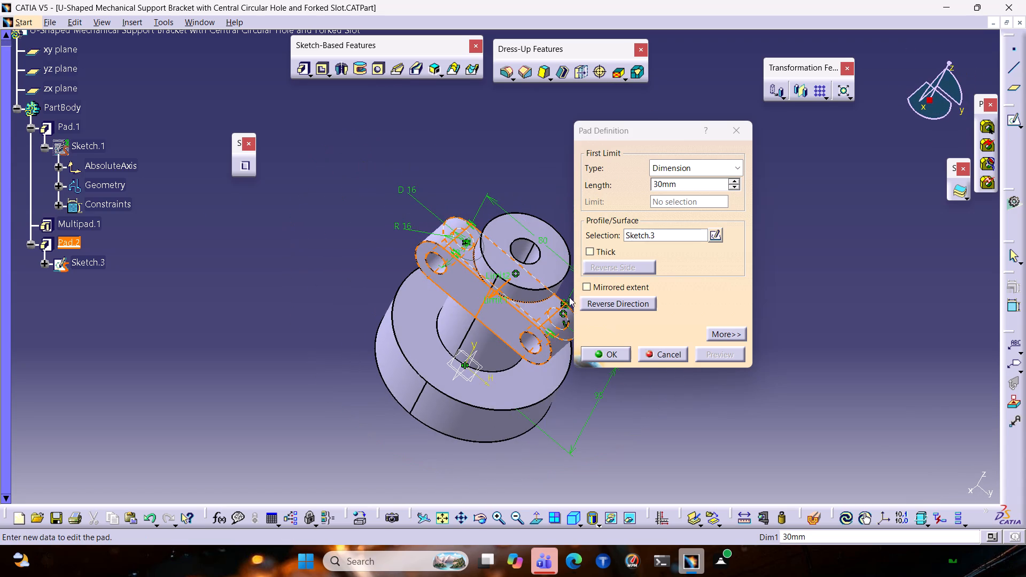
{"action": "left_click", "coordinate": [625, 355]}
{"action": "left_click", "coordinate": [639, 344]}
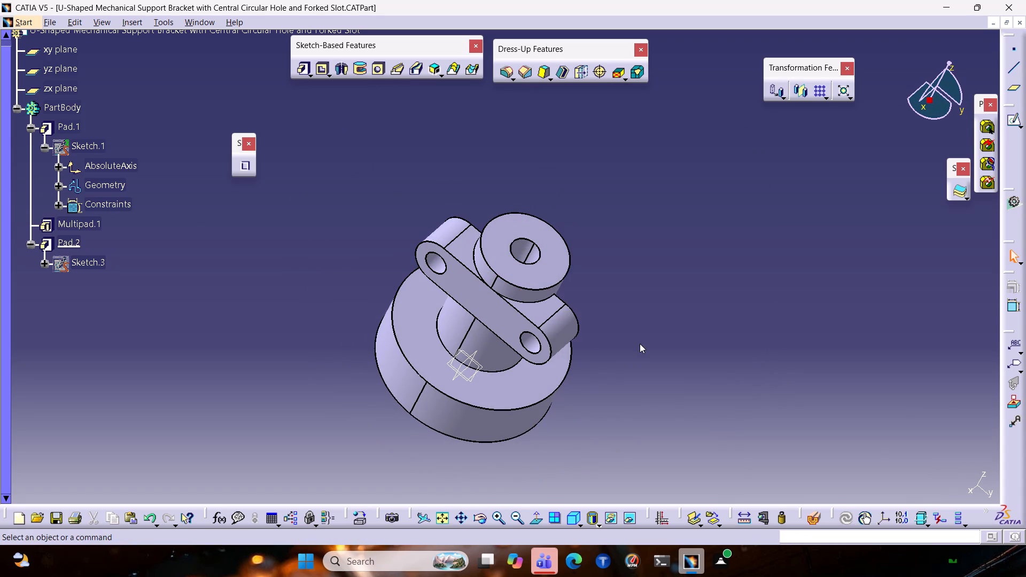
On the zx plane, sketch an upright rectangle about 41 mm wide overlapping the column's side opposite the lug.
{"action": "middle_click_drag", "start_coordinate": [640, 344], "coordinate": [535, 344], "text": "ctrl"}
{"action": "middle_click_drag", "start_coordinate": [589, 450], "coordinate": [592, 367]}
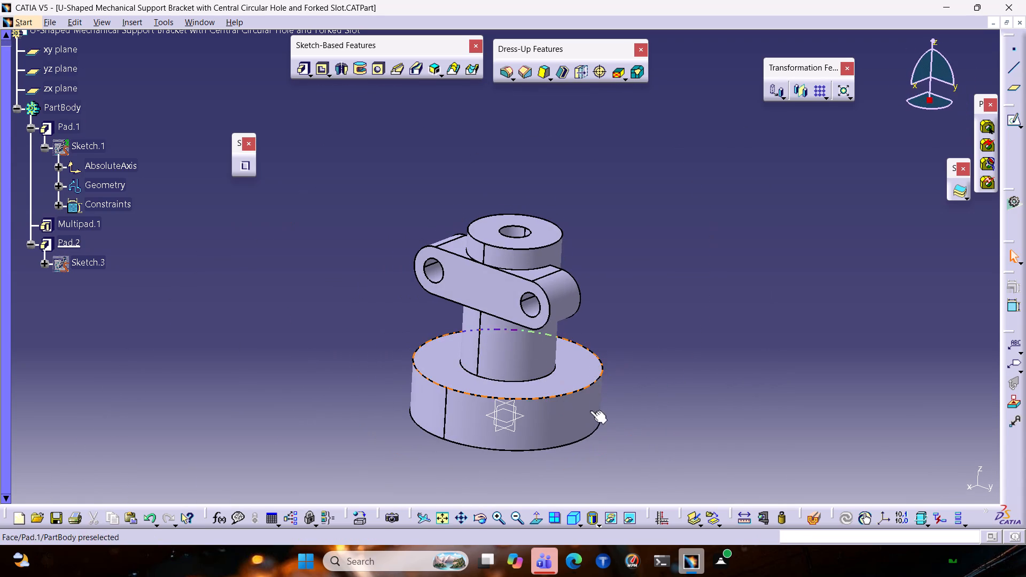
{"action": "left_click", "coordinate": [579, 526]}
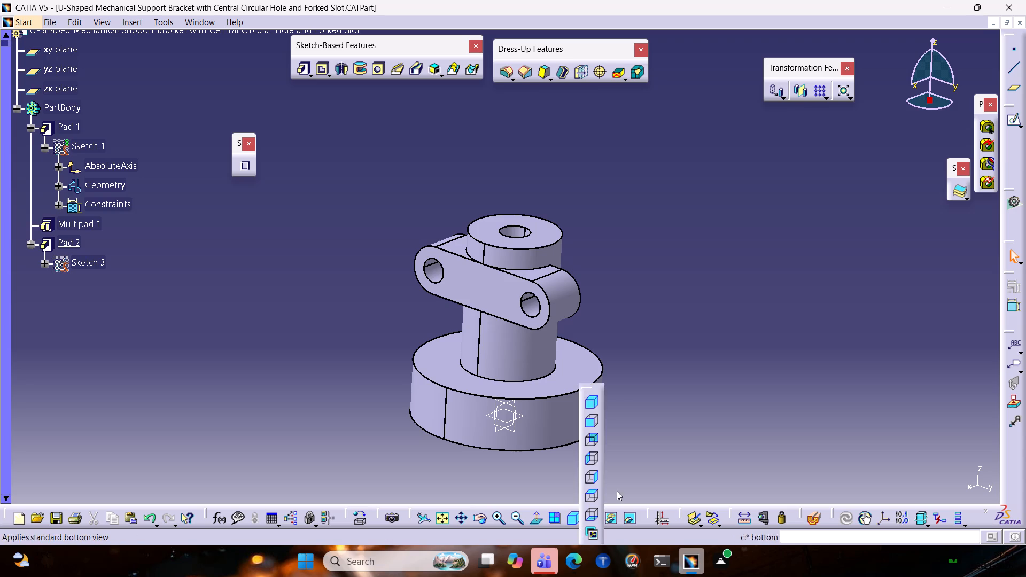
{"action": "left_click", "coordinate": [586, 419]}
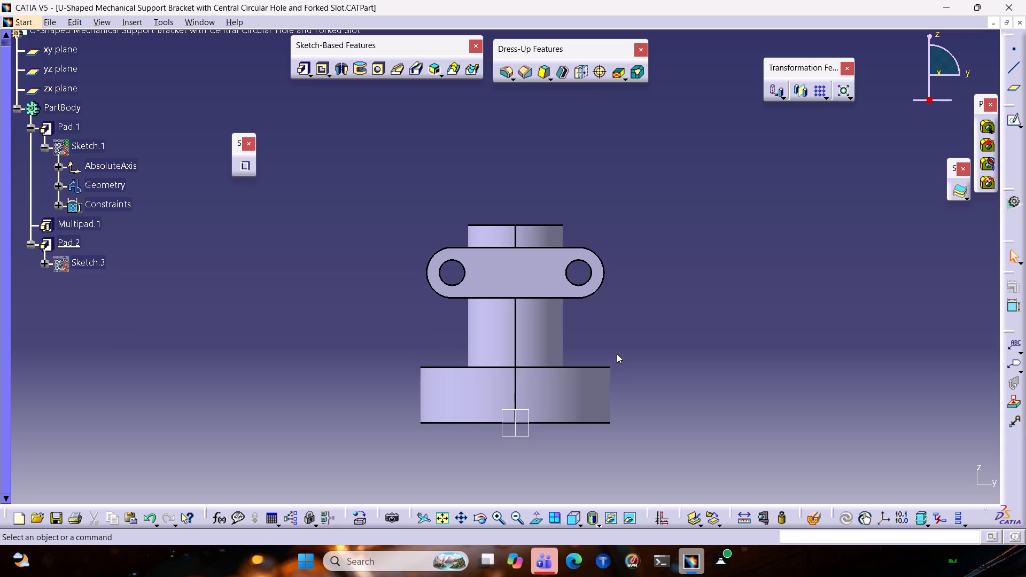
{"action": "middle_click_drag", "start_coordinate": [651, 307], "coordinate": [540, 312]}
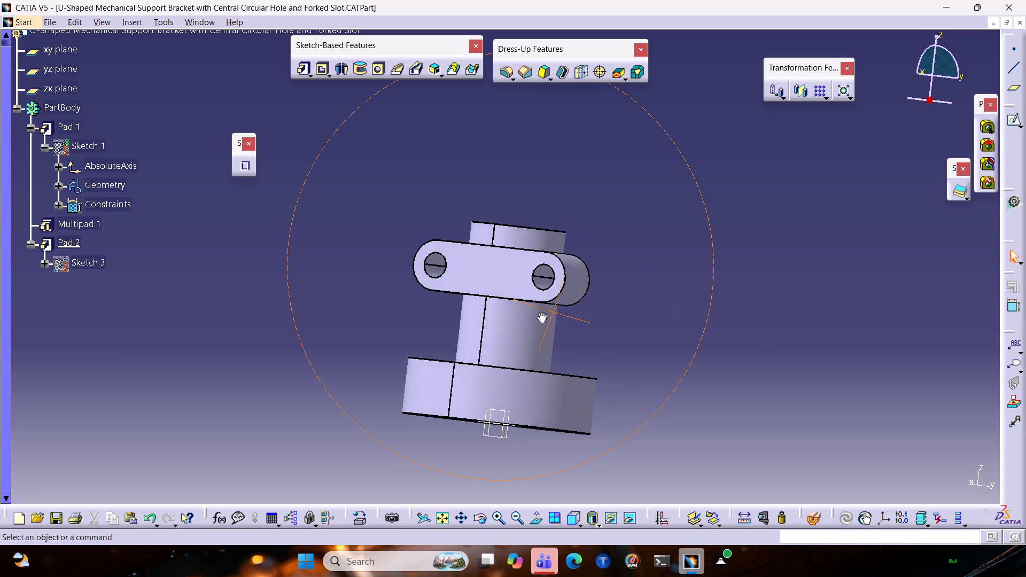
{"action": "middle_click_drag", "start_coordinate": [540, 312], "coordinate": [349, 345]}
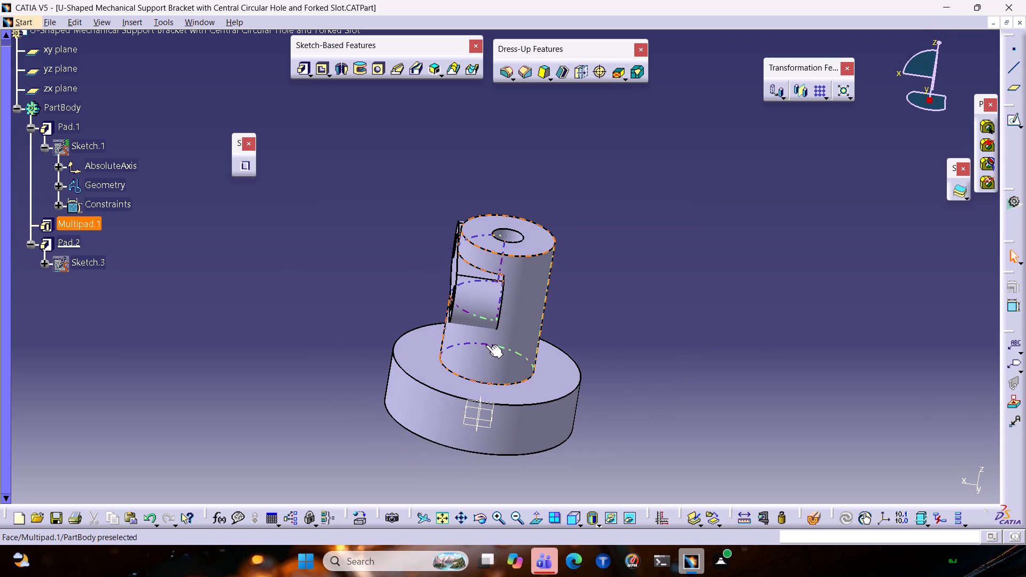
{"action": "left_click", "coordinate": [49, 115]}
{"action": "left_click", "coordinate": [50, 108]}
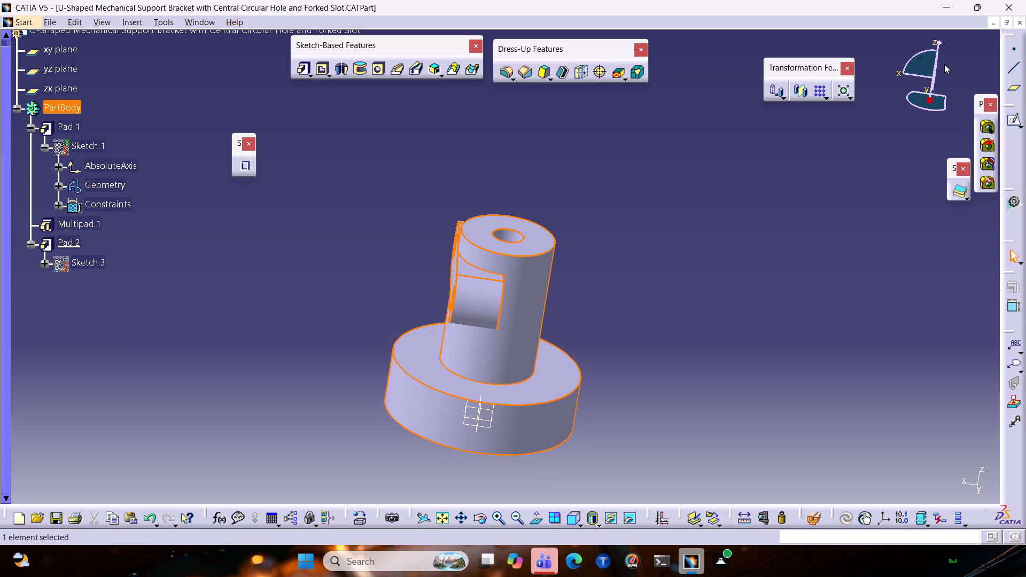
{"action": "left_click", "coordinate": [61, 87]}
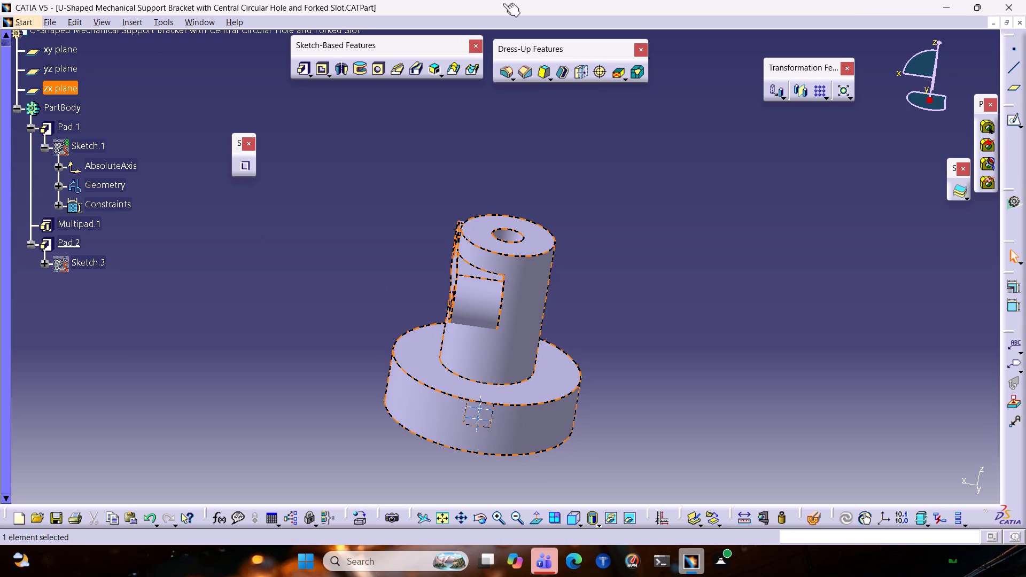
{"action": "left_click", "coordinate": [1012, 125]}
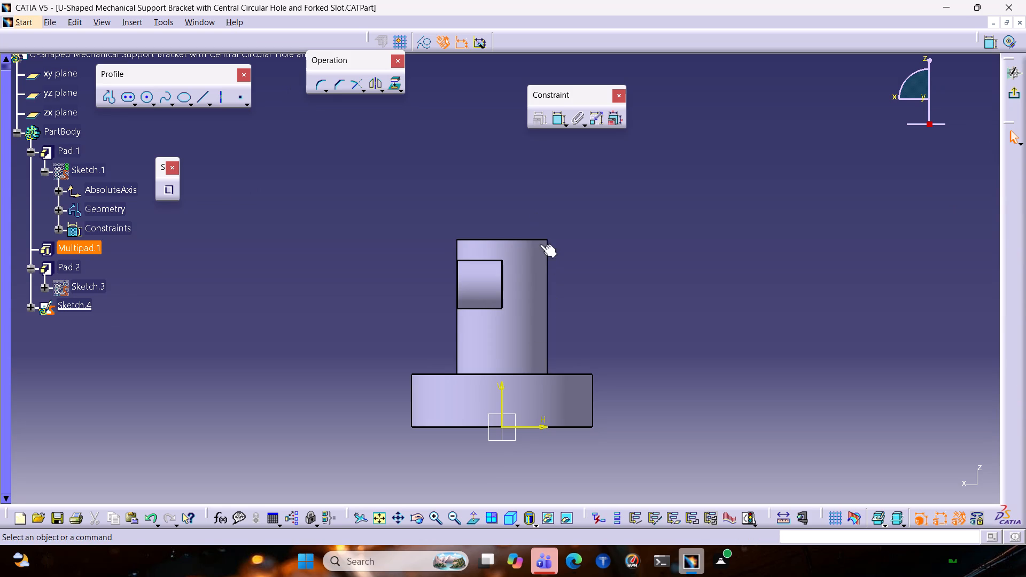
{"action": "left_click", "coordinate": [132, 103]}
{"action": "left_click", "coordinate": [149, 113]}
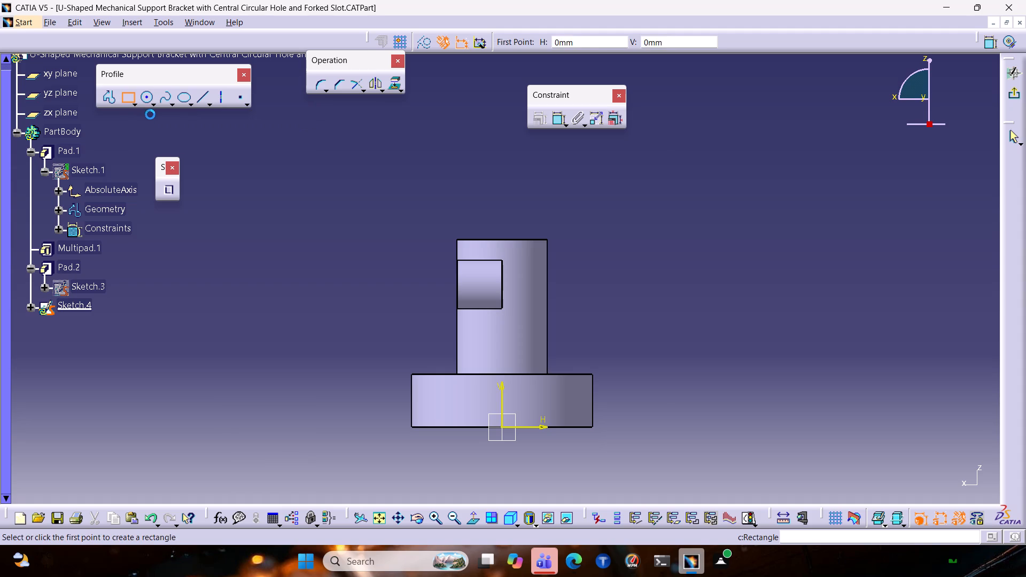
{"action": "left_click", "coordinate": [532, 221]}
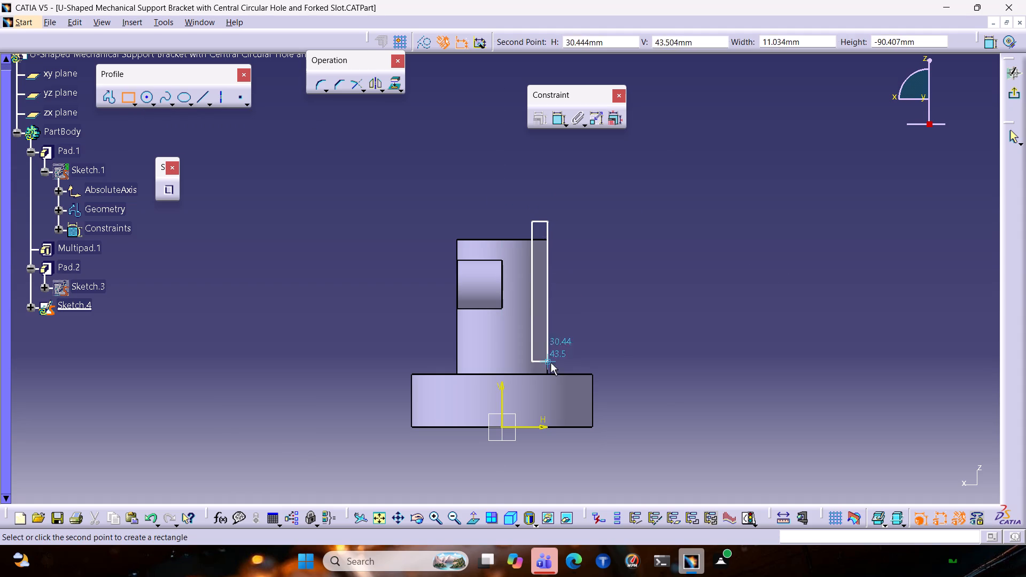
{"action": "left_click", "coordinate": [595, 362]}
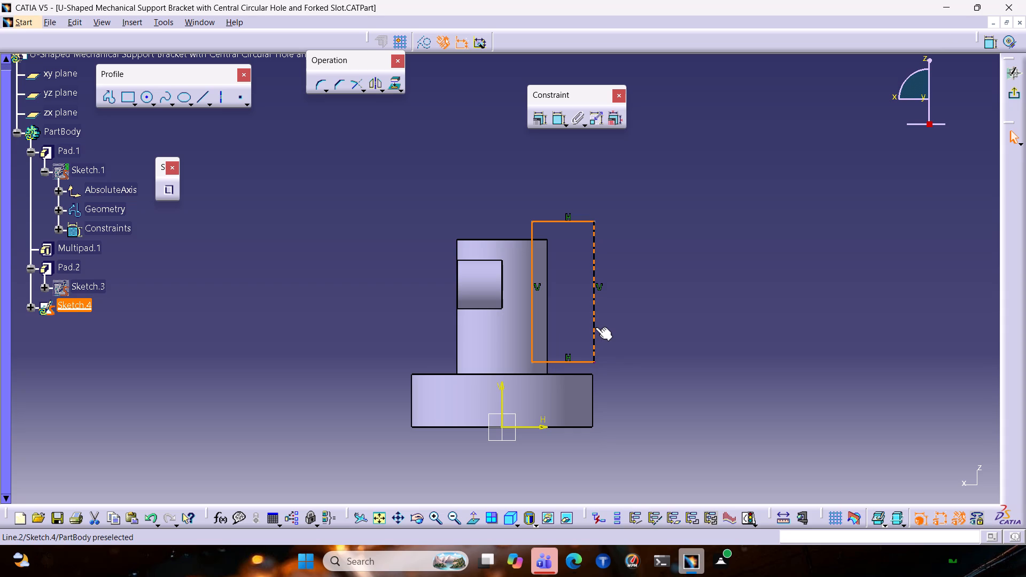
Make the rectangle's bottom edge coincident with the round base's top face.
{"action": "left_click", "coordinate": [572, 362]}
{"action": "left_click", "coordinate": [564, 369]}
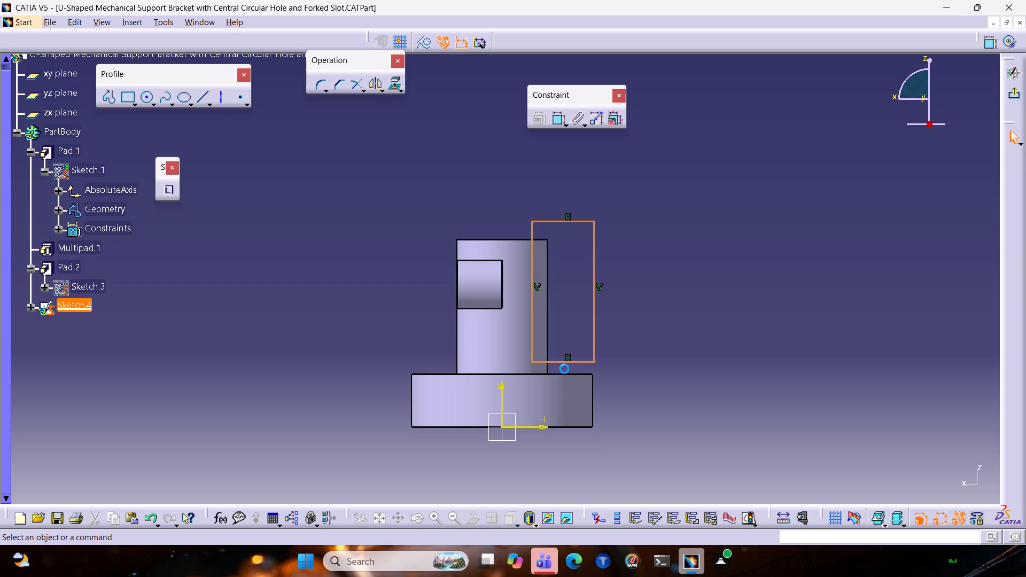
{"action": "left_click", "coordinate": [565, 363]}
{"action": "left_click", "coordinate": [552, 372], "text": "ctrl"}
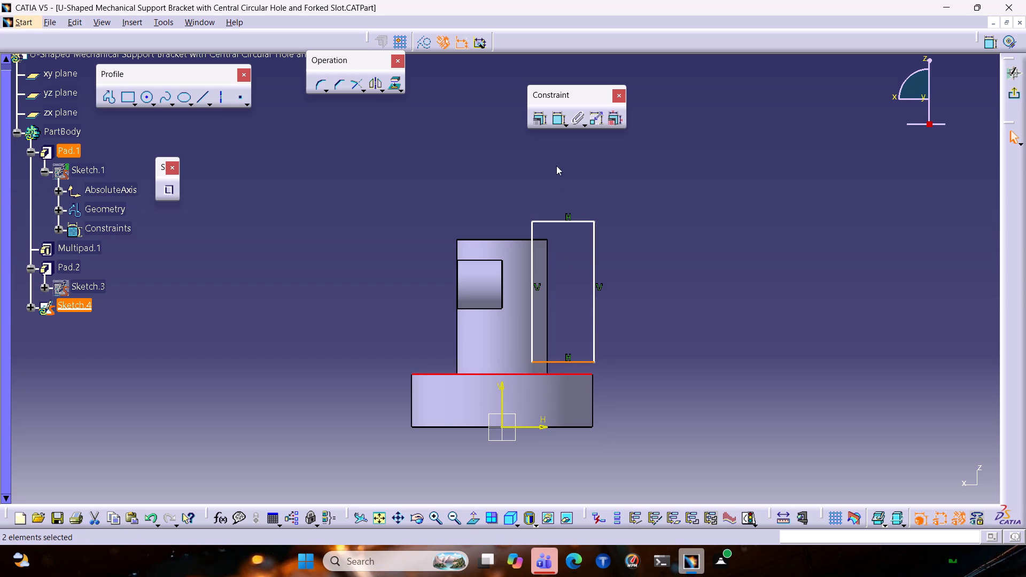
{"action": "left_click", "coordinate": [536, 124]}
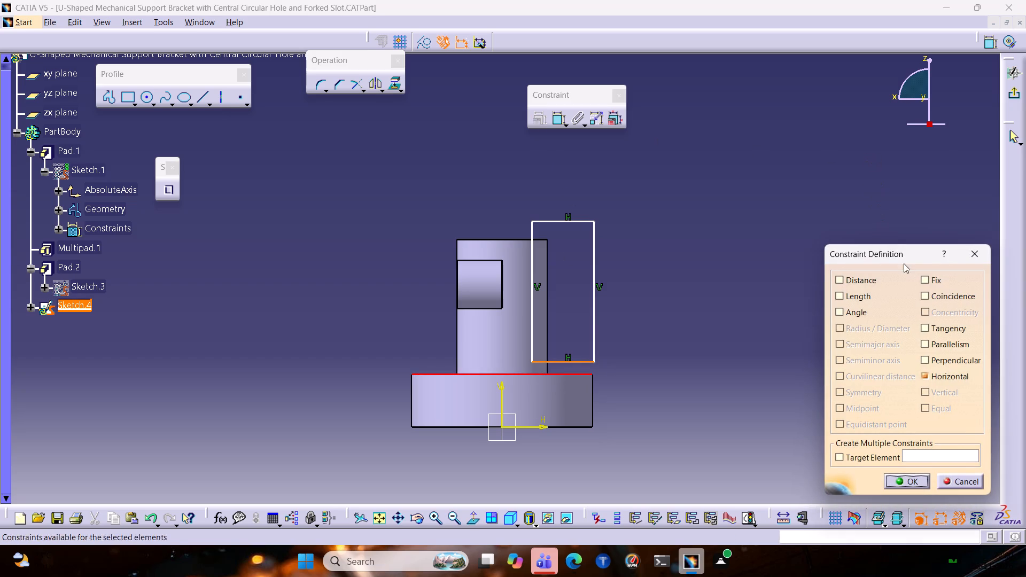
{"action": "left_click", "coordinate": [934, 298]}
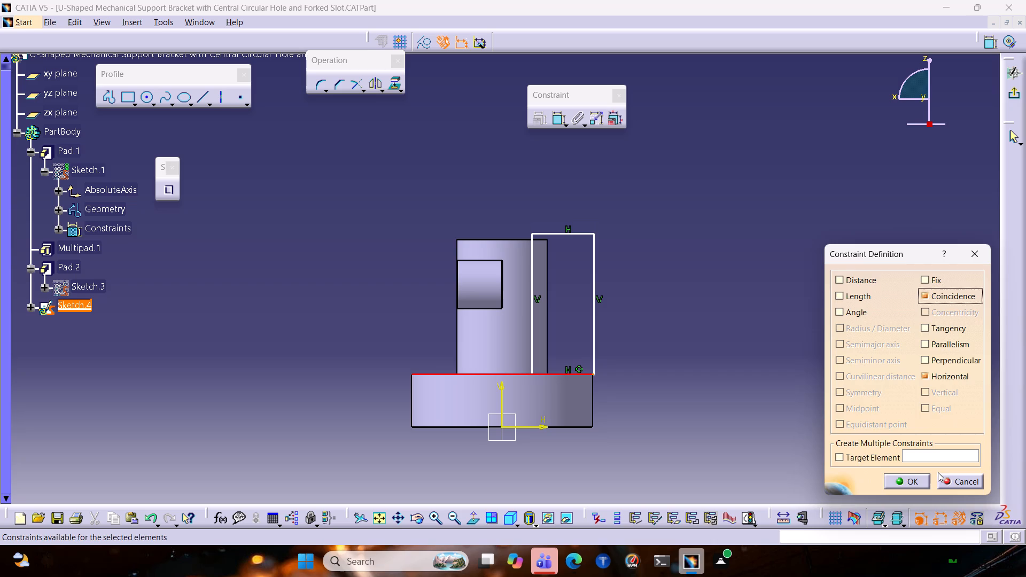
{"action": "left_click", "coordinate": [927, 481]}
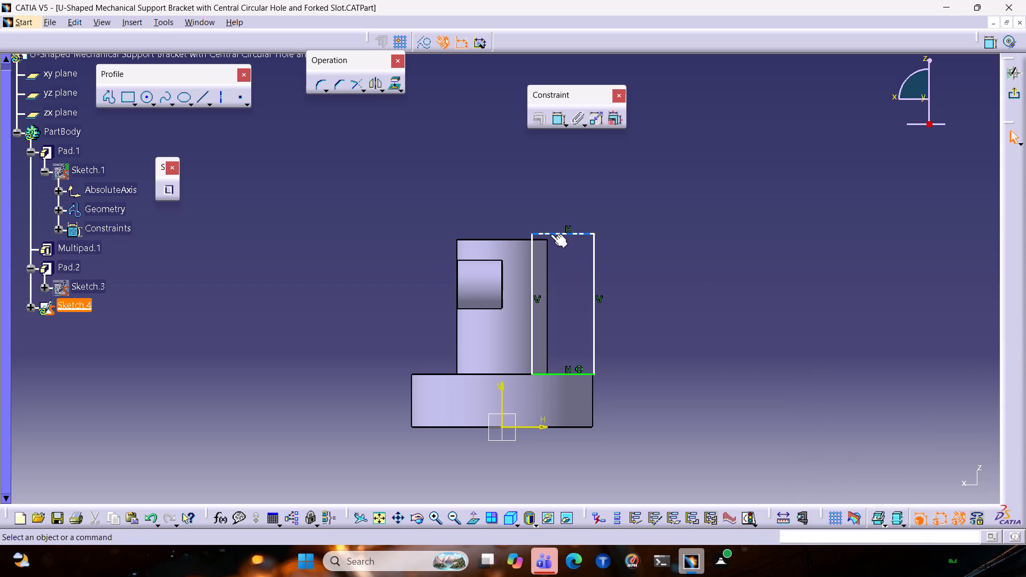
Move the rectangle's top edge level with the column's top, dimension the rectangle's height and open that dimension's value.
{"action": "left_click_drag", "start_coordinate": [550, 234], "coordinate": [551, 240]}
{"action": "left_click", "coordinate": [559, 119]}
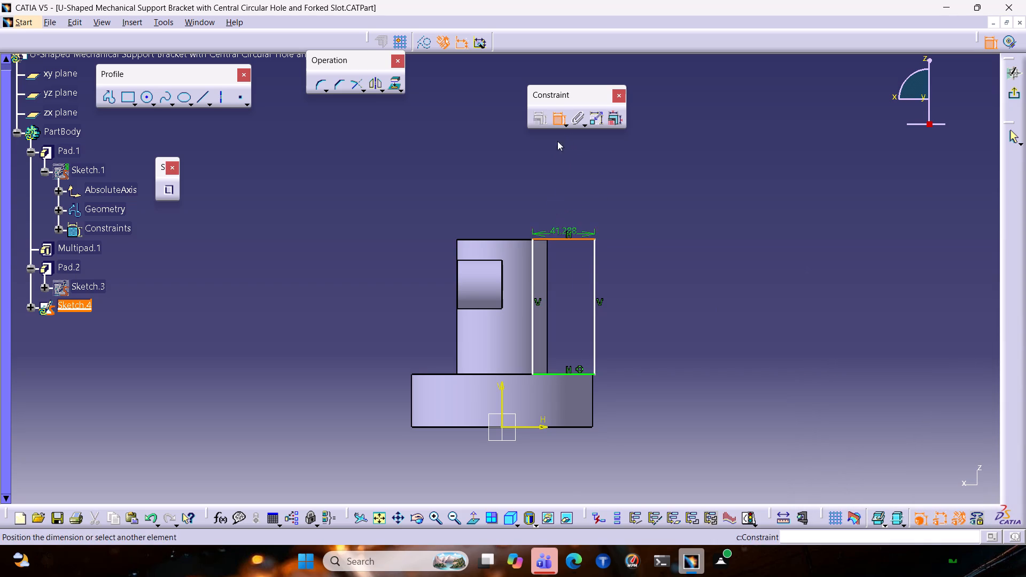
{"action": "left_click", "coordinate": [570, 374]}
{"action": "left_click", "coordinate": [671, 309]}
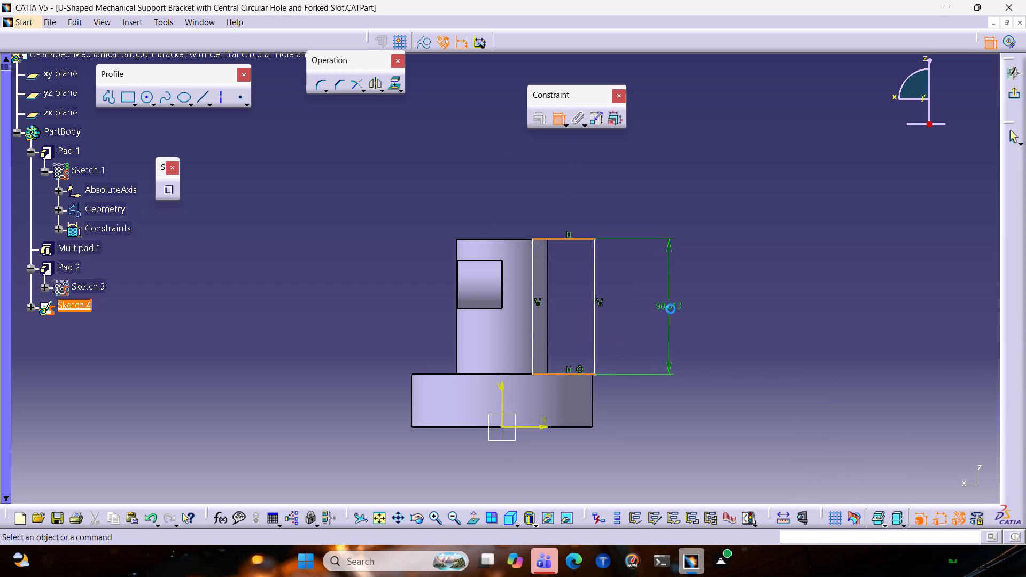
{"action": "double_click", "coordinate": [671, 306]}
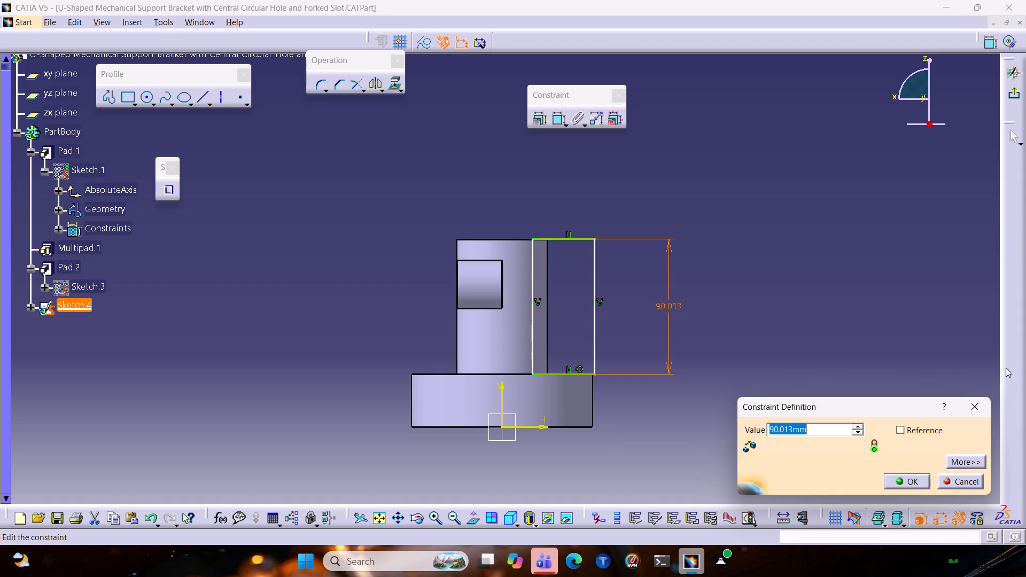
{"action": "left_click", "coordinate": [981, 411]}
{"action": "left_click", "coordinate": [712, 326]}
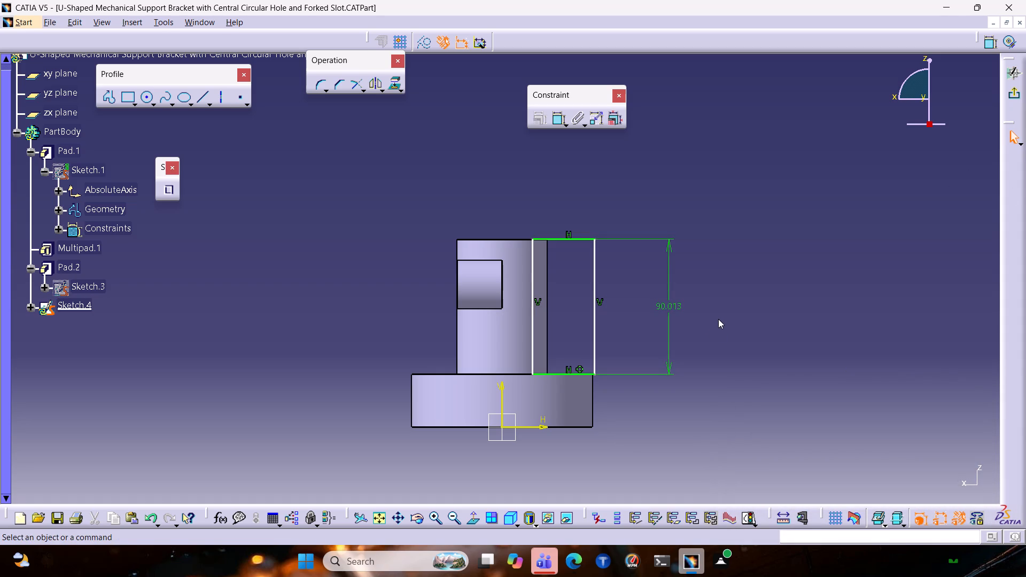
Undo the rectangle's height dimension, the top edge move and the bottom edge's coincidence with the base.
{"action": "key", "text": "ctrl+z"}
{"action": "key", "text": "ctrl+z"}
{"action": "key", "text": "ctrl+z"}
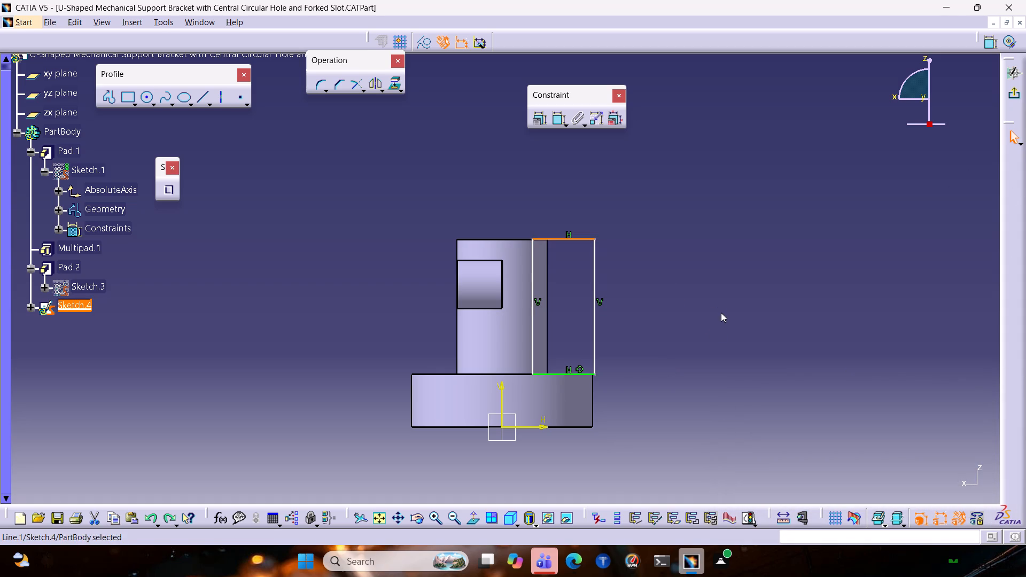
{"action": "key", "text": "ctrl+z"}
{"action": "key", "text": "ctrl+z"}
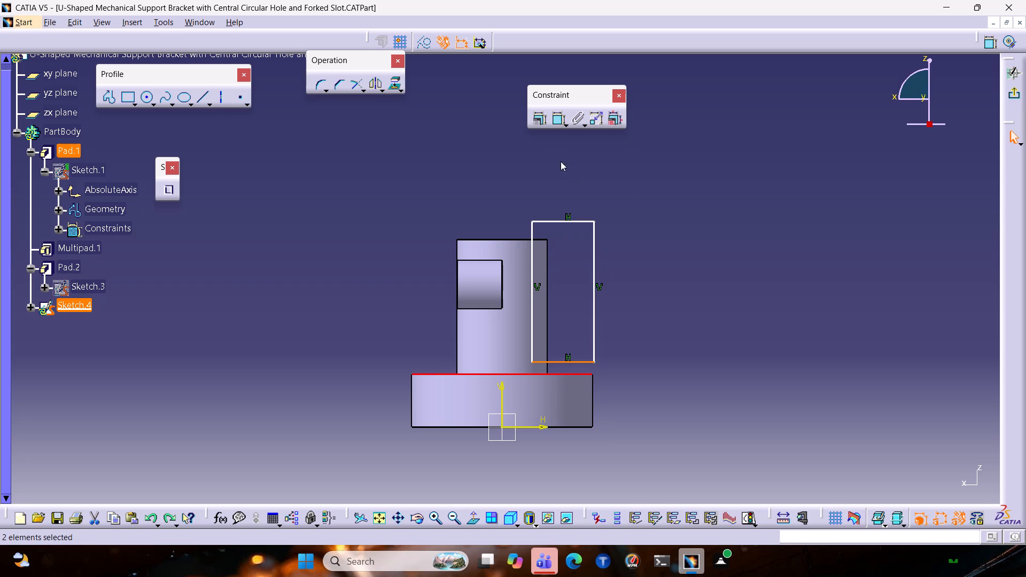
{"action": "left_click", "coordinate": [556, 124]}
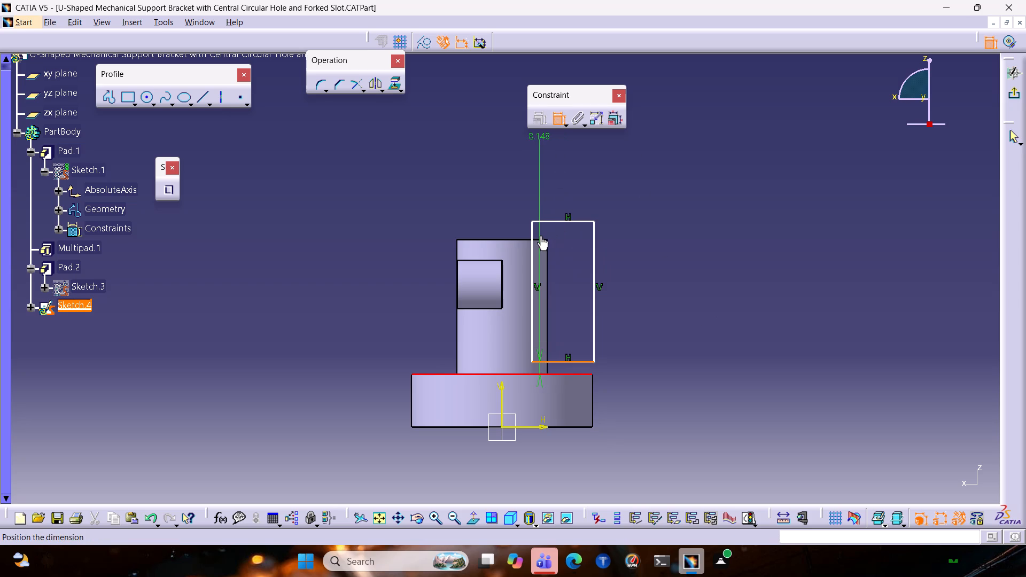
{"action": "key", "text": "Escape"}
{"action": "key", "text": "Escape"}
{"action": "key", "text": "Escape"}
Dimension the vertical distance from the column's top face to the rectangle's bottom edge.
{"action": "left_click", "coordinate": [554, 124]}
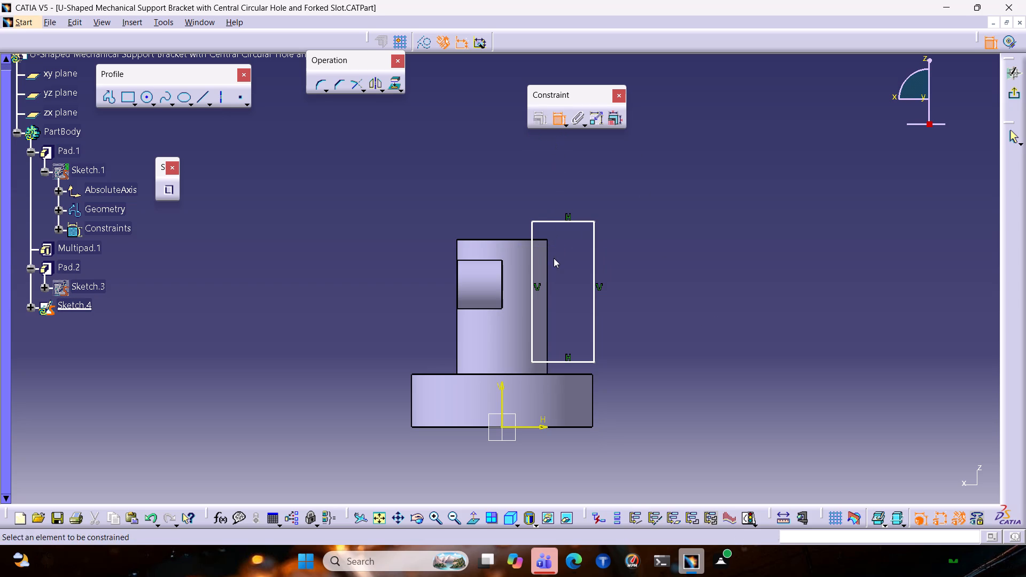
{"action": "left_click", "coordinate": [520, 241]}
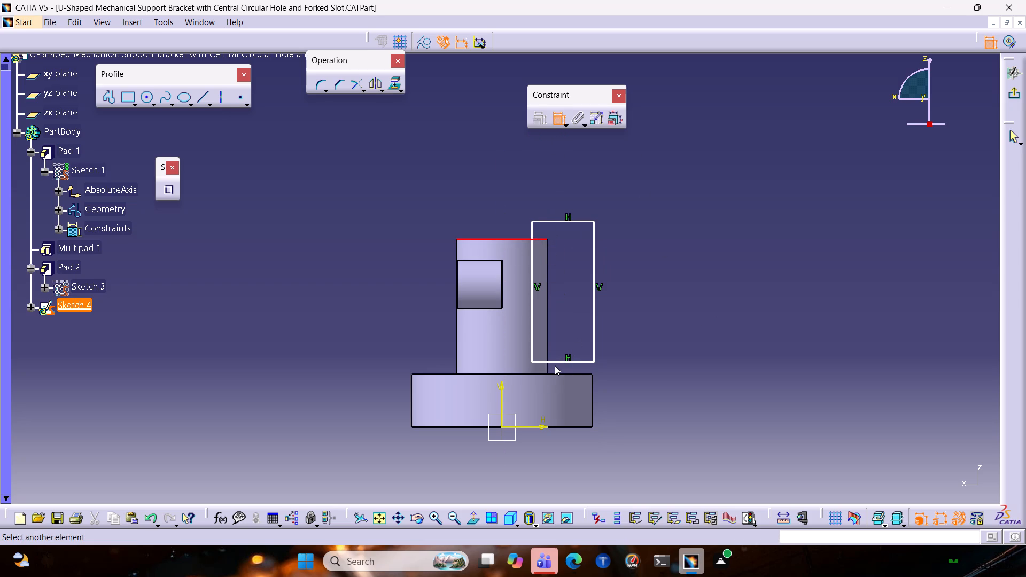
{"action": "left_click", "coordinate": [557, 360]}
{"action": "left_click", "coordinate": [688, 315]}
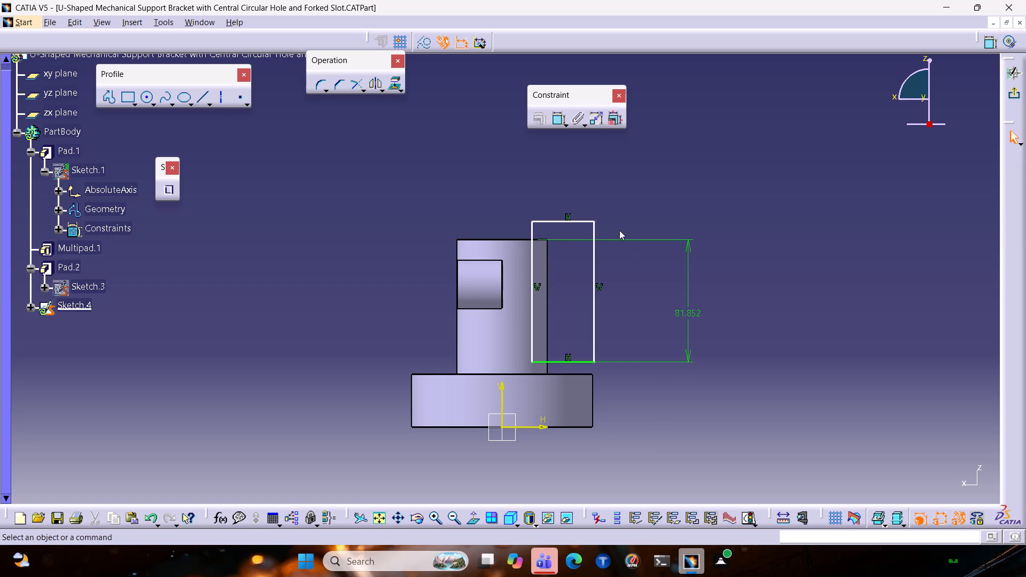
Make the rectangle's top edge coincident with the column's top face.
{"action": "left_click", "coordinate": [569, 223]}
{"action": "left_click", "coordinate": [526, 243], "text": "ctrl"}
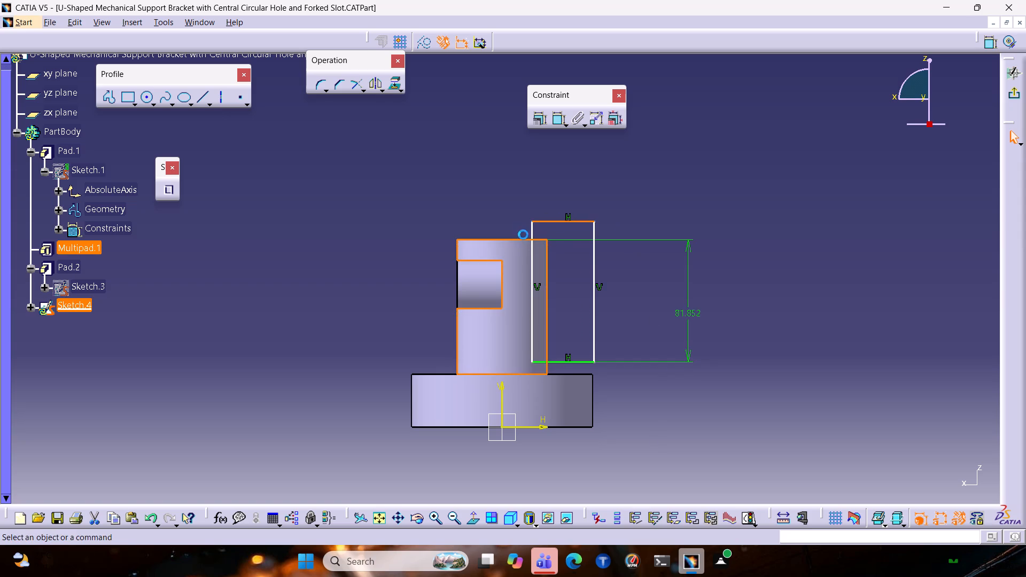
{"action": "left_click", "coordinate": [523, 235]}
{"action": "left_click", "coordinate": [515, 241]}
{"action": "left_click", "coordinate": [562, 223], "text": "ctrl"}
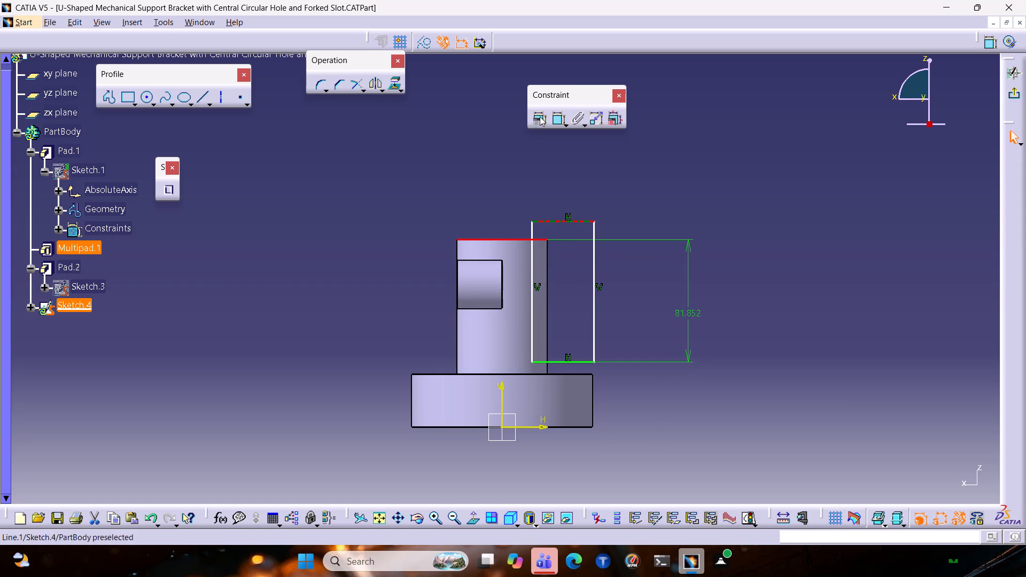
{"action": "left_click", "coordinate": [542, 110]}
{"action": "left_click", "coordinate": [932, 299]}
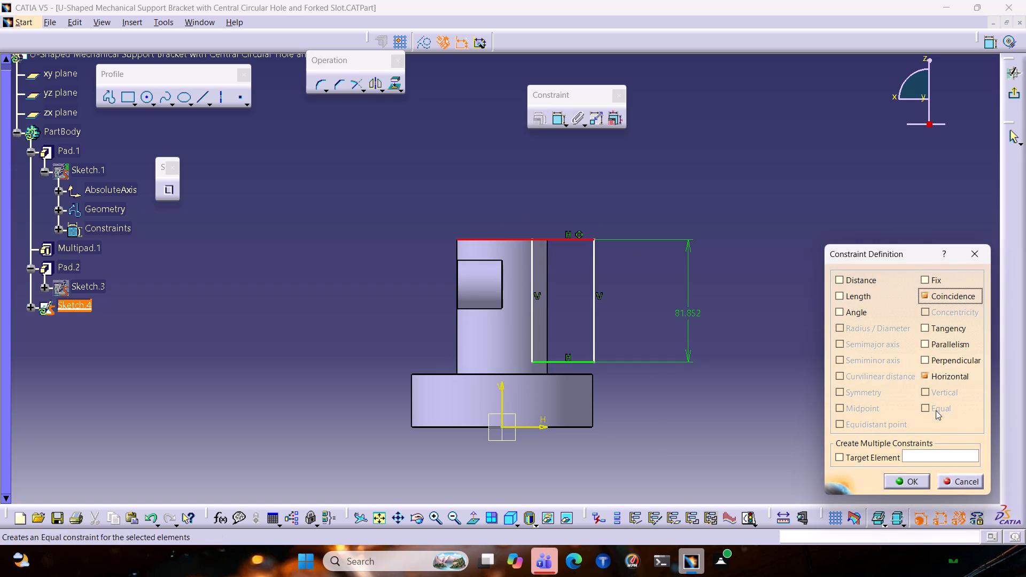
{"action": "left_click", "coordinate": [907, 477]}
Set the vertical distance from the column's top face to the rectangle's bottom edge to 60 mm.
{"action": "double_click", "coordinate": [684, 310]}
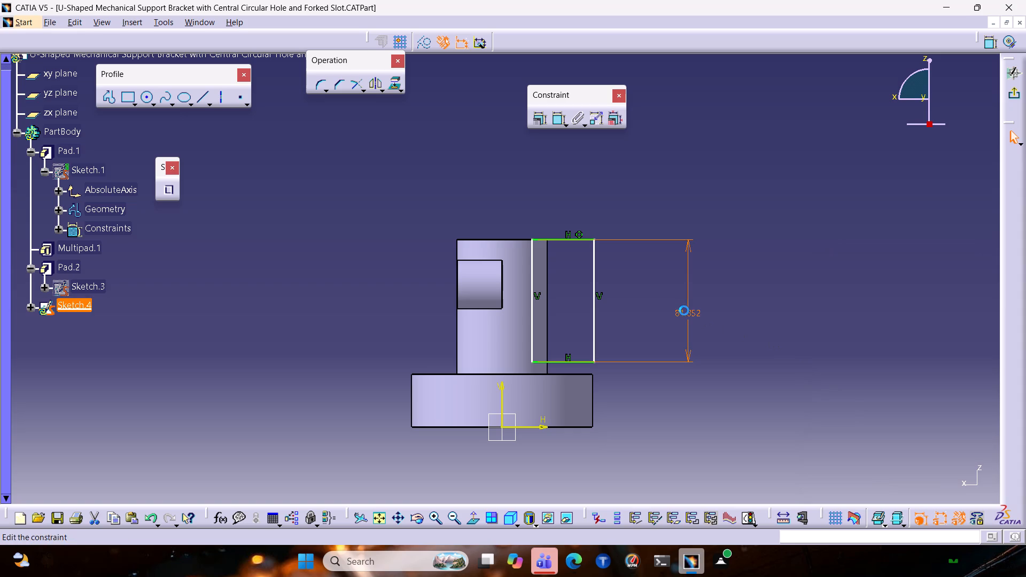
{"action": "key", "text": "1"}
{"action": "scroll", "coordinate": [937, 462], "scroll_direction": "down", "scroll_amount": 2}
{"action": "key", "text": "2"}
{"action": "type", "text": "5-"}
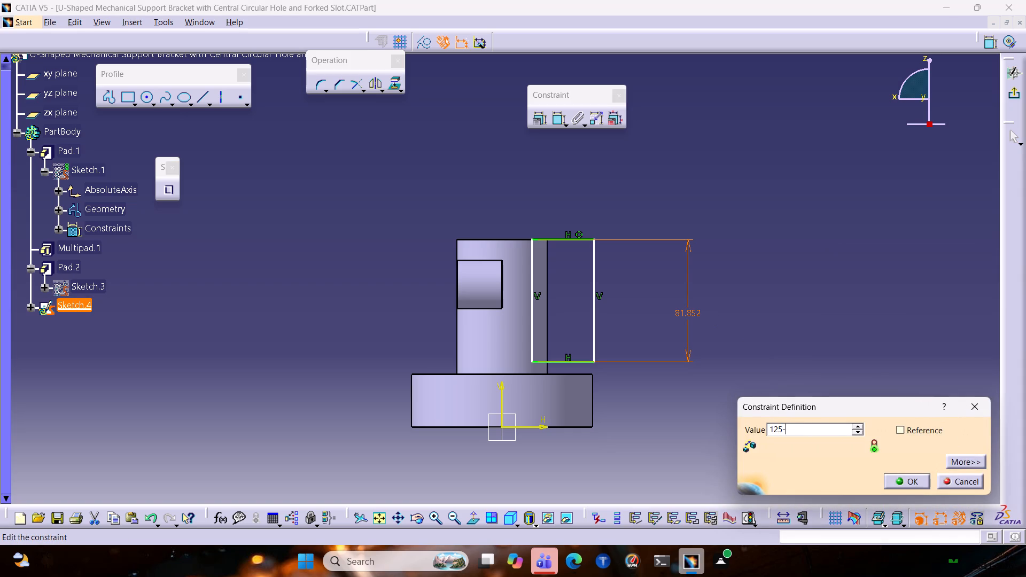
{"action": "type", "text": "65"}
{"action": "key", "text": "Return"}
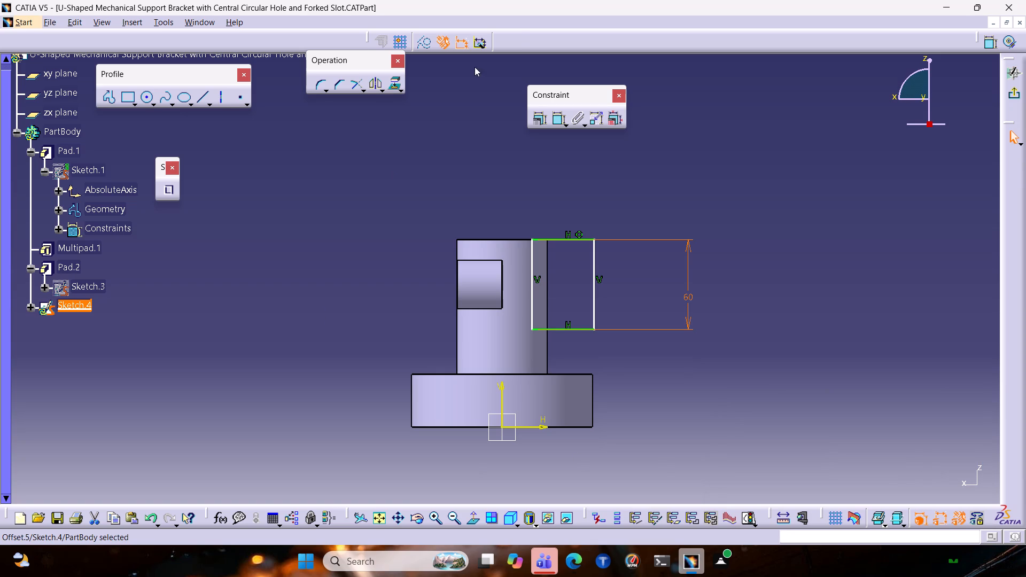
Dimension the rectangle's left edge from the column's vertical centre axis and set the distance to 30 mm.
{"action": "left_click", "coordinate": [563, 116]}
{"action": "double_click", "coordinate": [556, 121]}
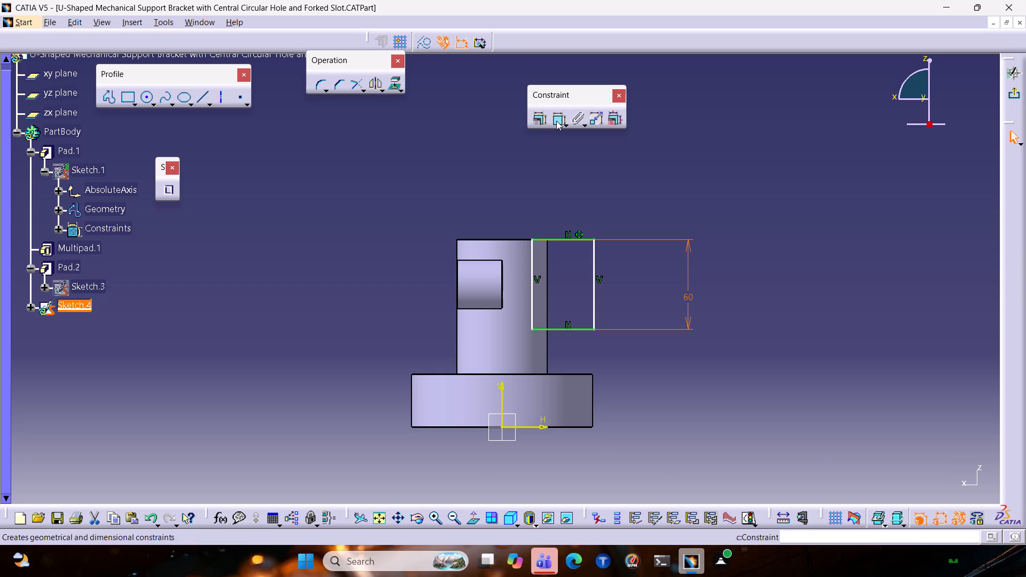
{"action": "left_click", "coordinate": [533, 287]}
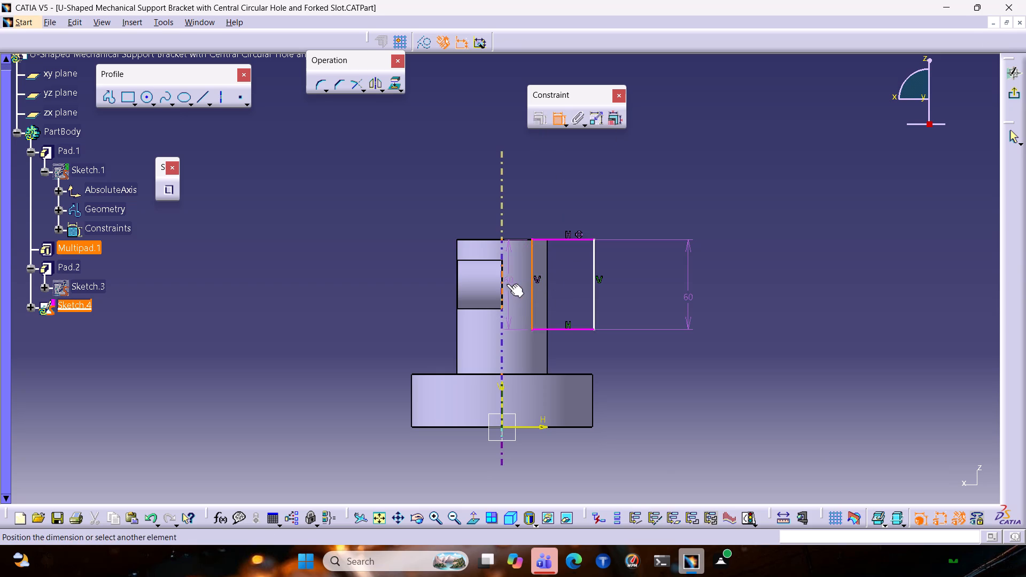
{"action": "left_click", "coordinate": [502, 286]}
{"action": "left_click", "coordinate": [530, 207]}
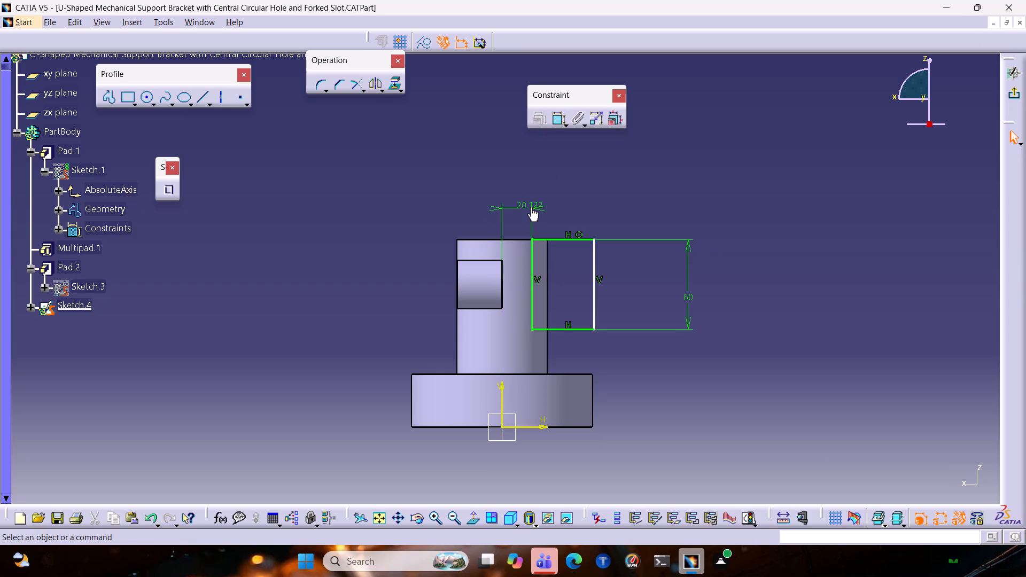
{"action": "double_click", "coordinate": [530, 205]}
{"action": "type", "text": "30"}
{"action": "key", "text": "Return"}
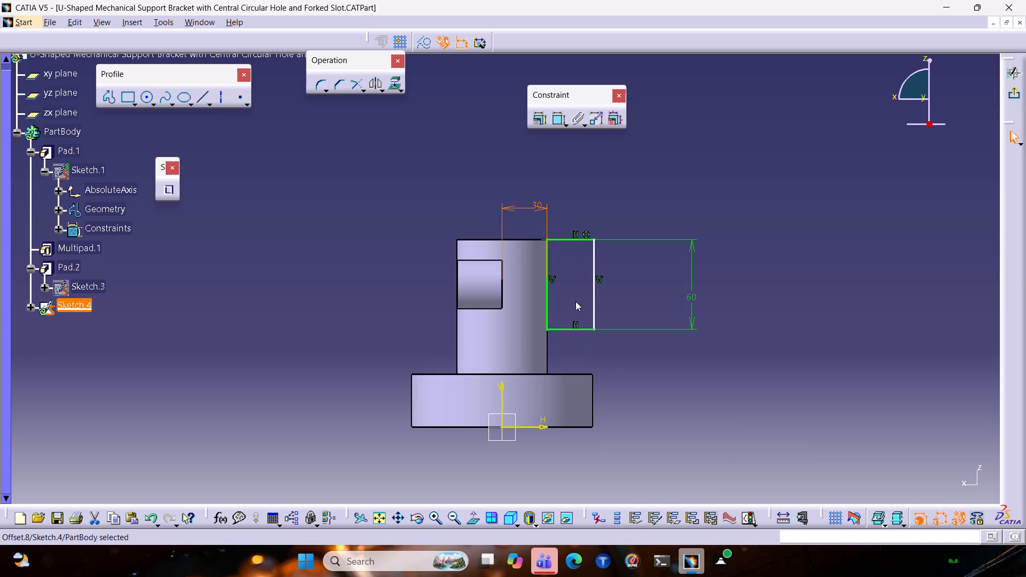
Open the value of the horizontal distance between the column's centre axis and the rectangle's left edge.
{"action": "double_click", "coordinate": [534, 201]}
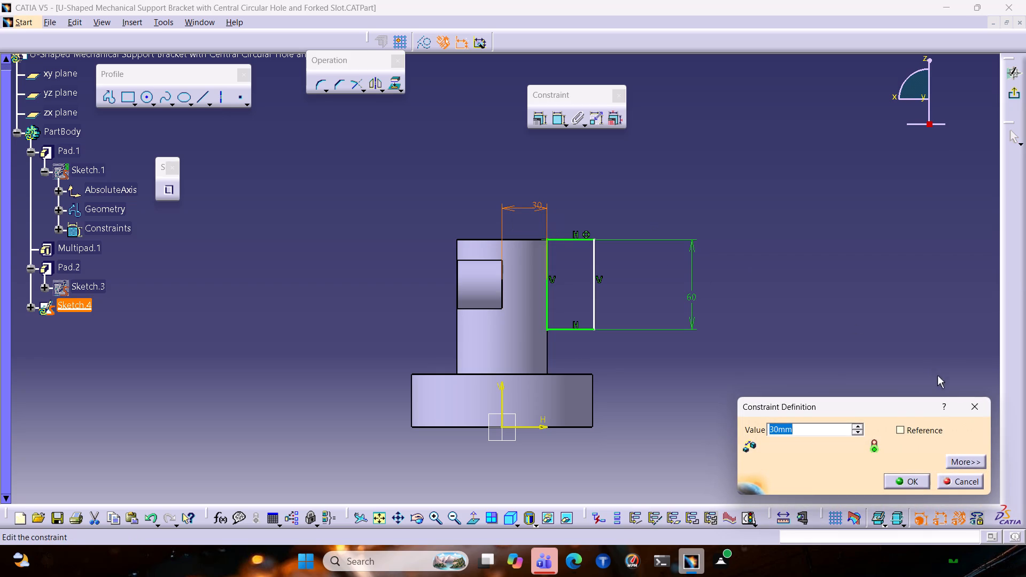
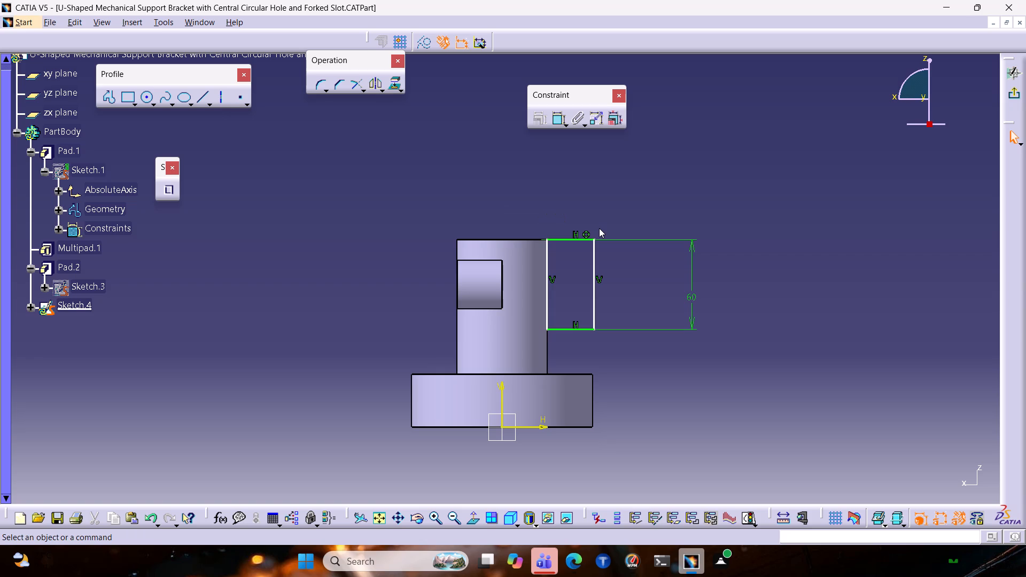
Try to dimension the column's side from its vertical centre axis and undo the last change.
{"action": "left_click", "coordinate": [556, 121]}
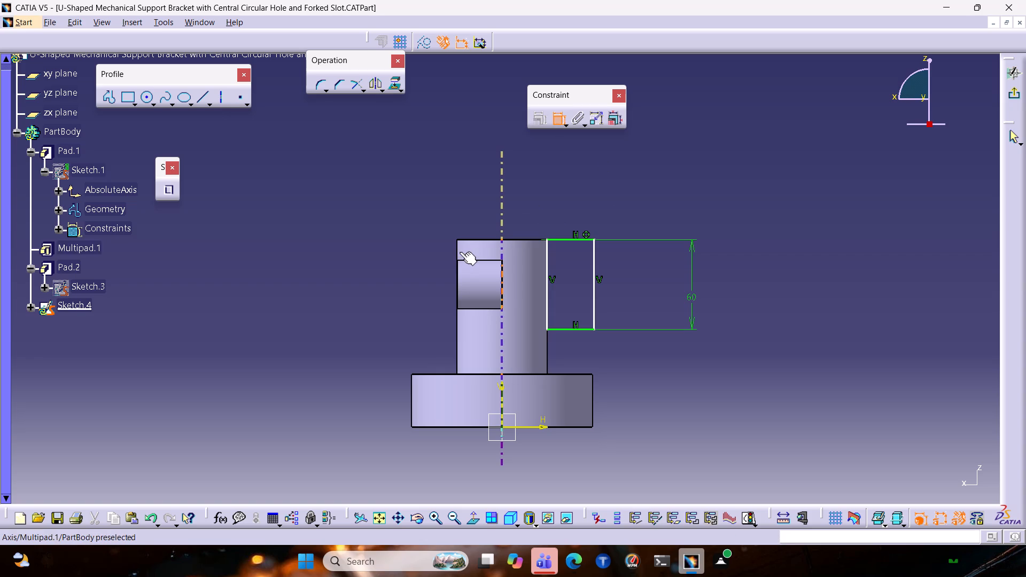
{"action": "left_click", "coordinate": [455, 251]}
{"action": "left_click", "coordinate": [459, 337]}
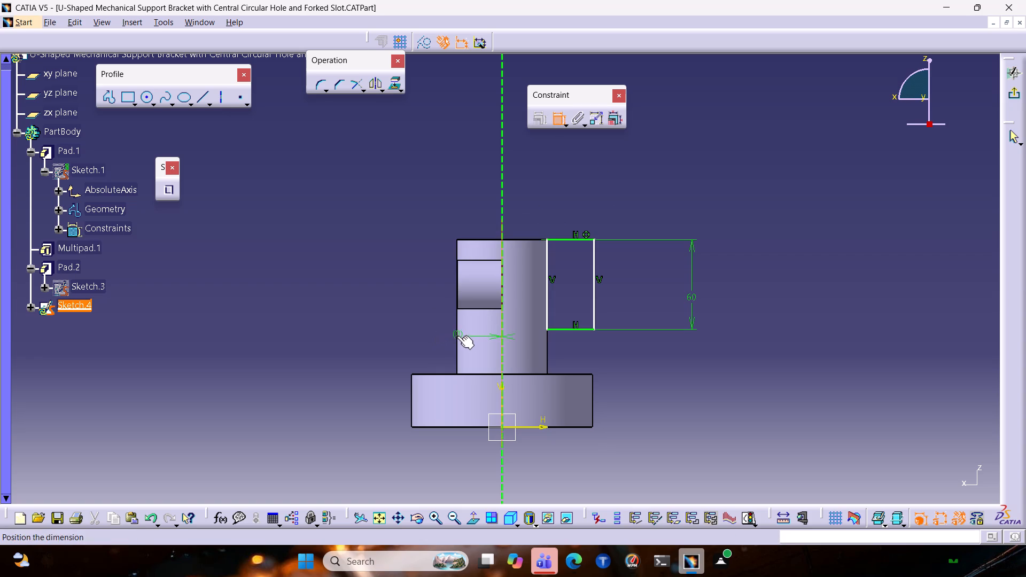
{"action": "left_click", "coordinate": [457, 332]}
{"action": "left_click", "coordinate": [457, 330]}
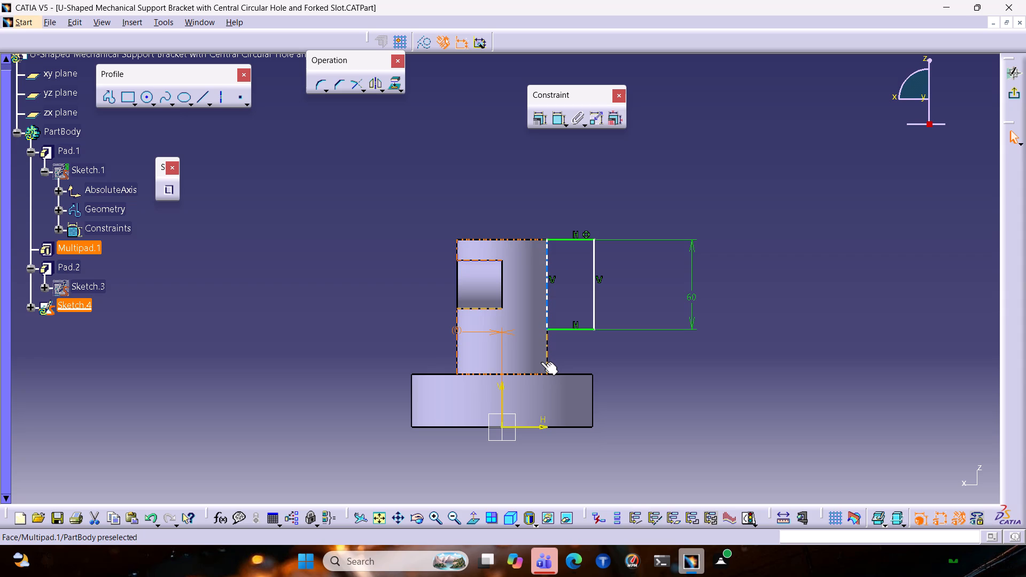
{"action": "key", "text": "ctrl+z"}
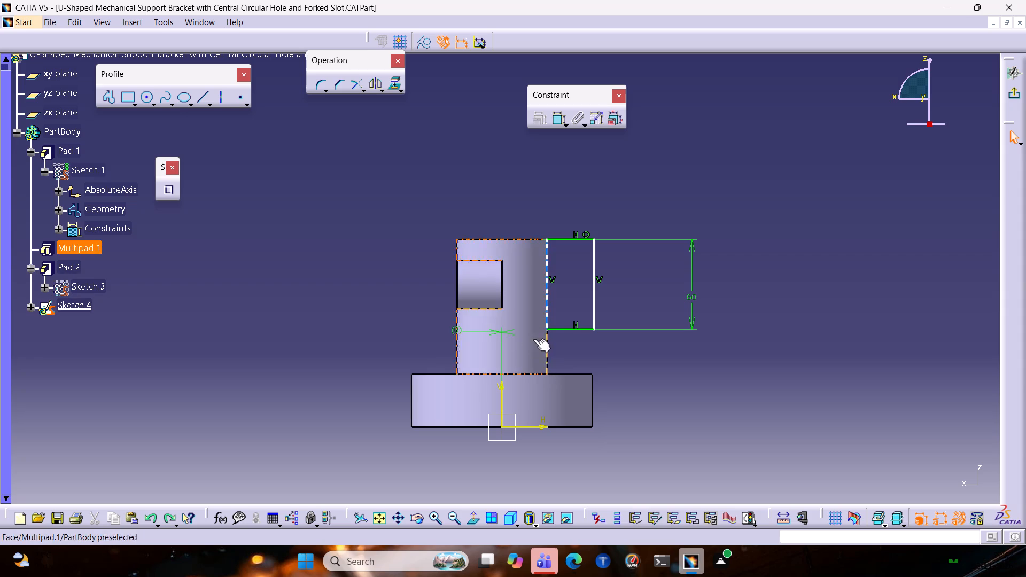
Dimension the rectangle's inner vertical edge from the lug's outer vertical edge and set the distance to 30 mm.
{"action": "left_click", "coordinate": [555, 121]}
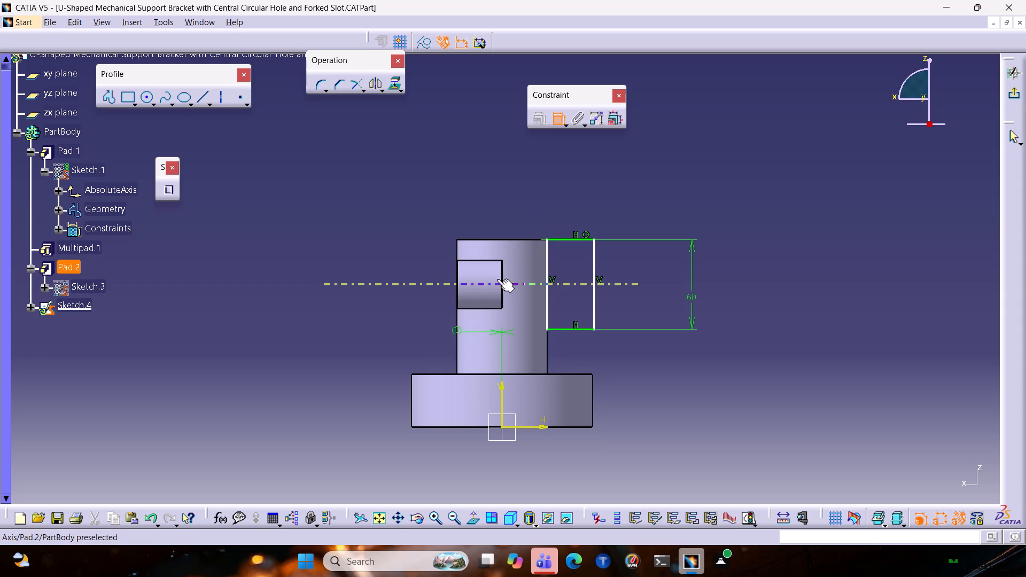
{"action": "left_click", "coordinate": [457, 280]}
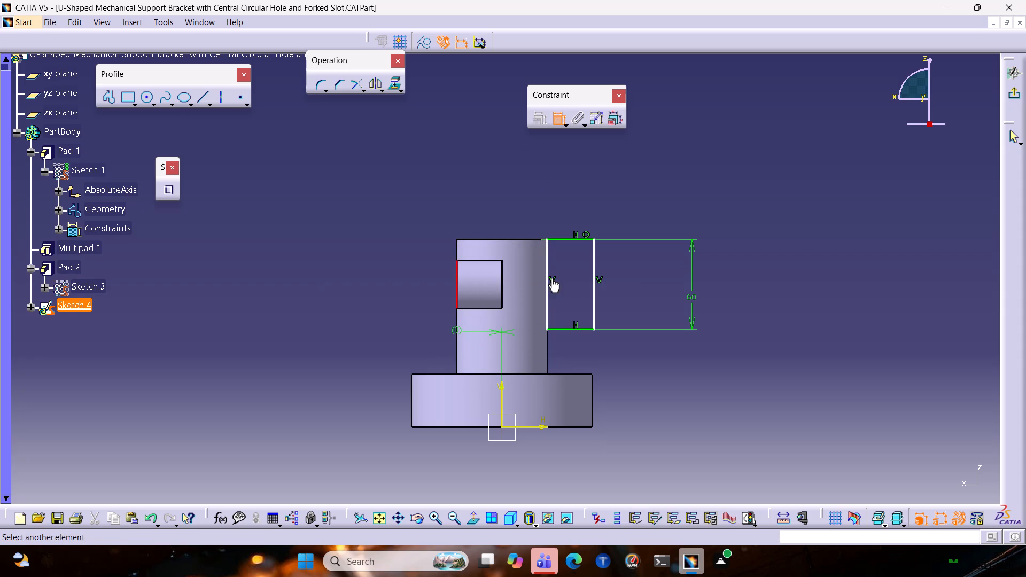
{"action": "left_click", "coordinate": [548, 278]}
{"action": "triple_click", "coordinate": [502, 221]}
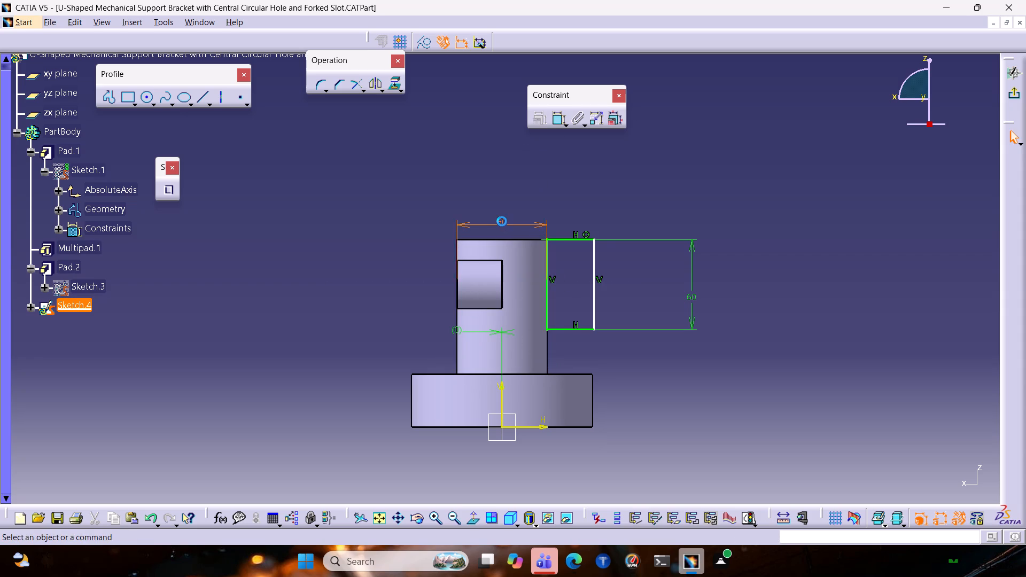
{"action": "double_click", "coordinate": [501, 223]}
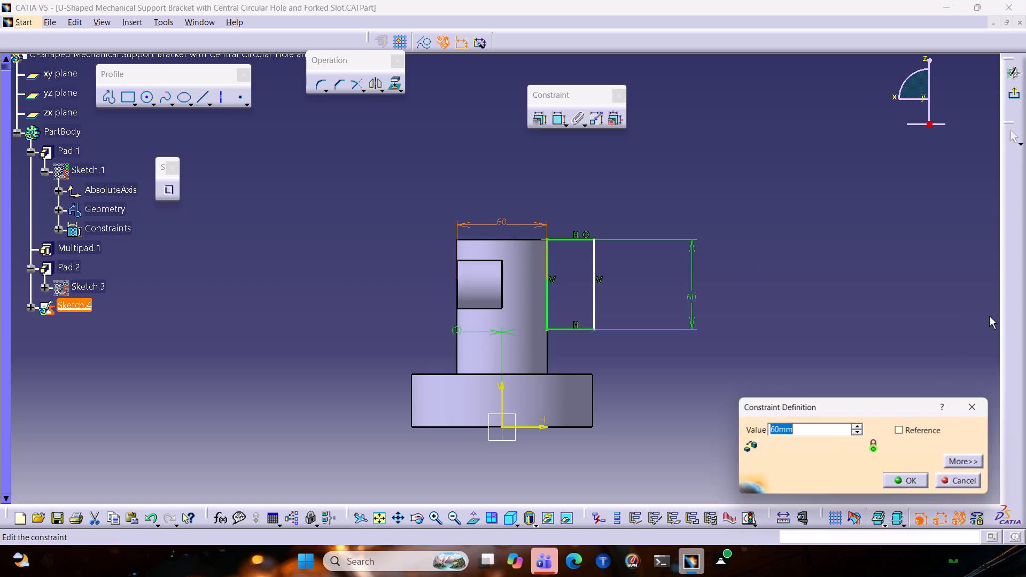
{"action": "type", "text": "30"}
{"action": "key", "text": "Return"}
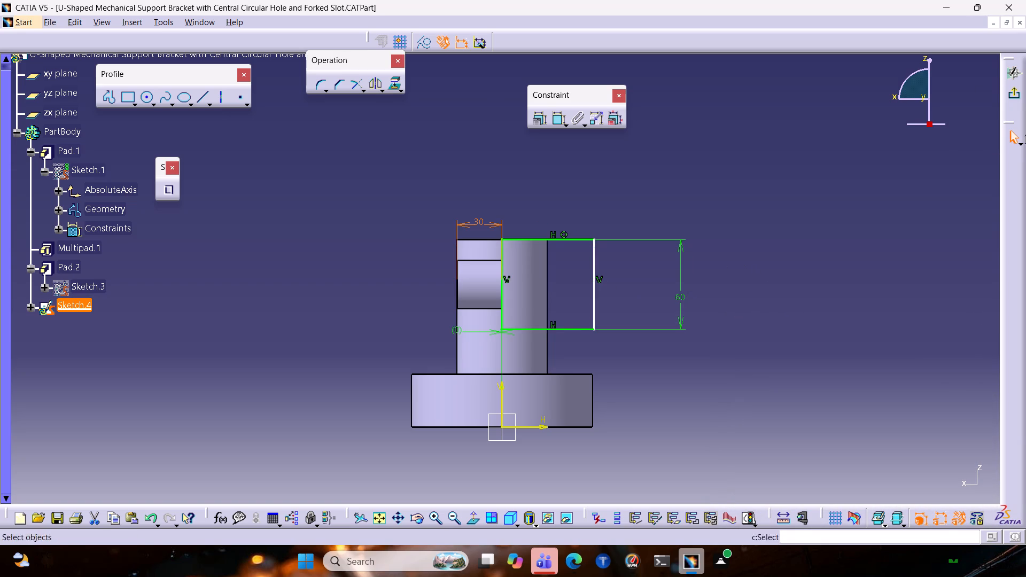
Leave the sketch and start a Pocket from the column's rectangle profile.
{"action": "left_click", "coordinate": [1011, 100]}
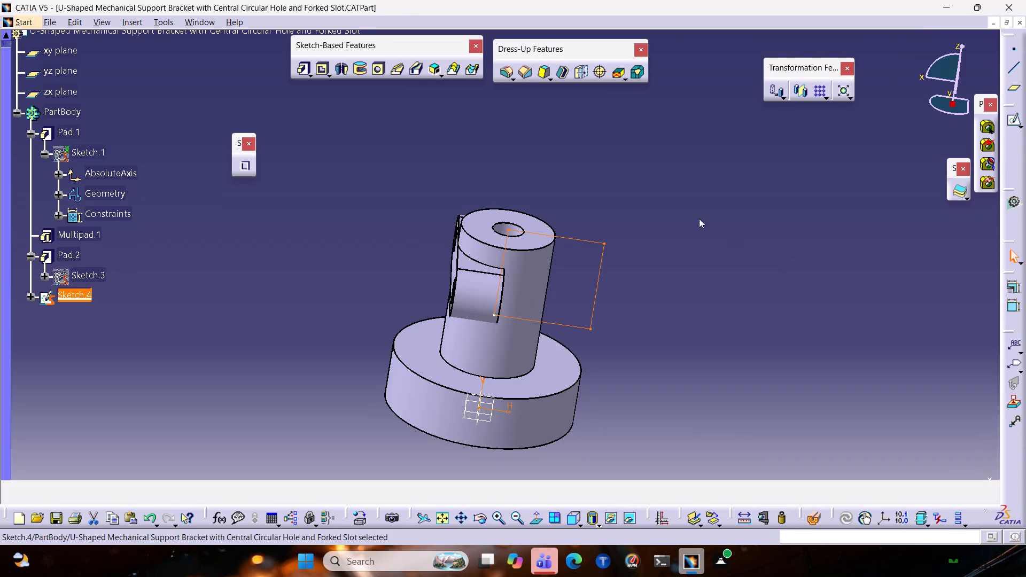
{"action": "left_click", "coordinate": [315, 69]}
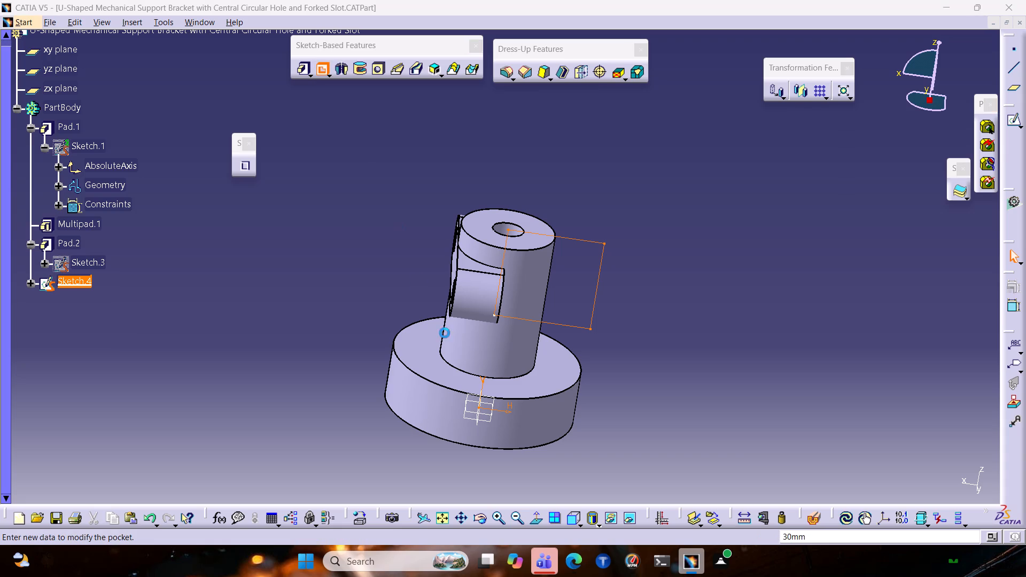
{"action": "left_click", "coordinate": [707, 352]}
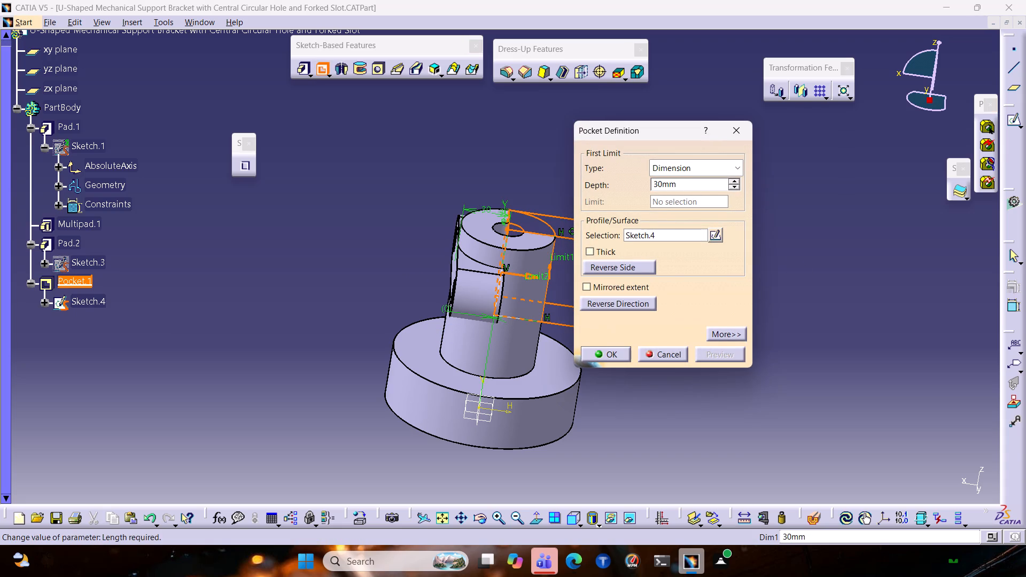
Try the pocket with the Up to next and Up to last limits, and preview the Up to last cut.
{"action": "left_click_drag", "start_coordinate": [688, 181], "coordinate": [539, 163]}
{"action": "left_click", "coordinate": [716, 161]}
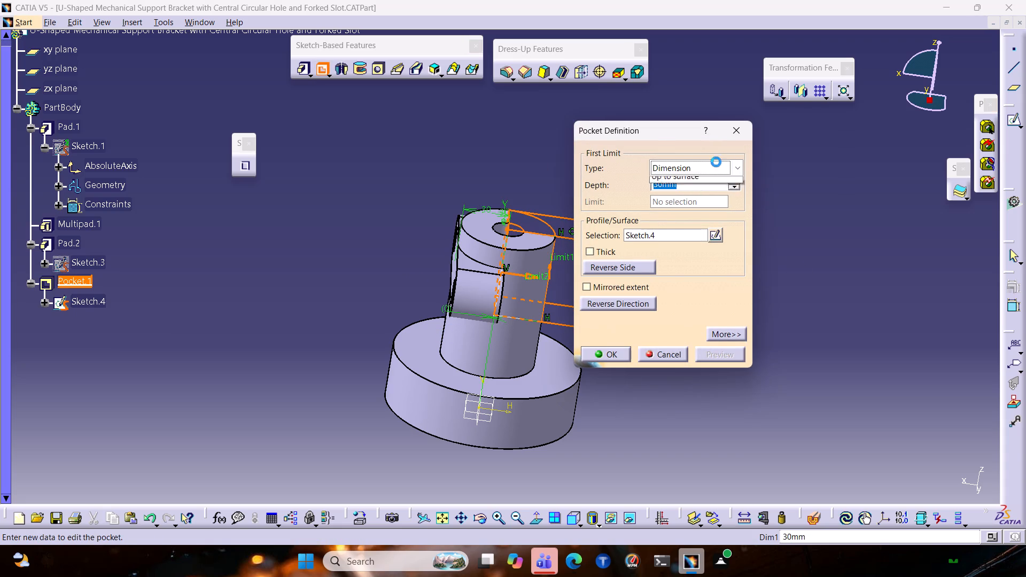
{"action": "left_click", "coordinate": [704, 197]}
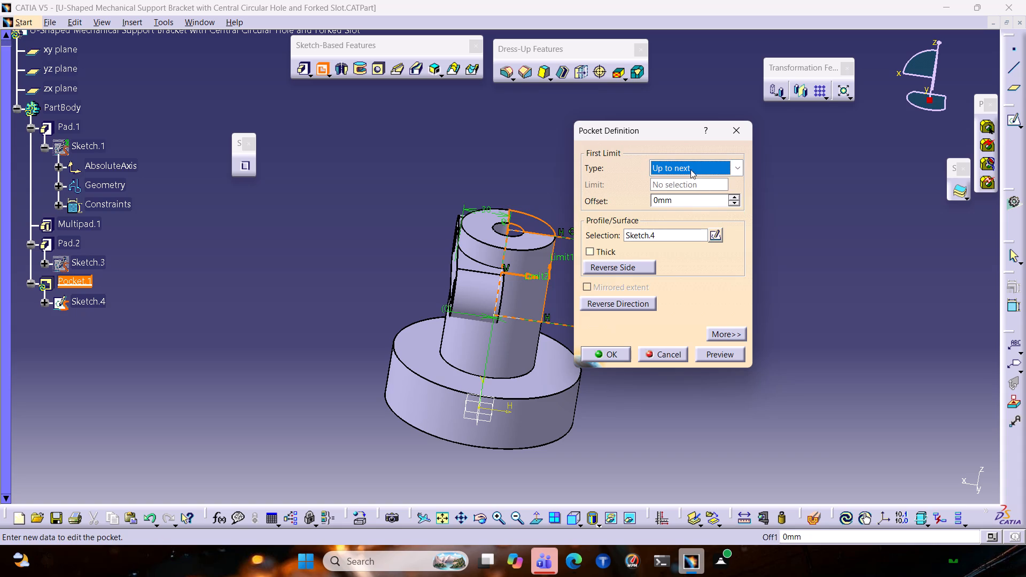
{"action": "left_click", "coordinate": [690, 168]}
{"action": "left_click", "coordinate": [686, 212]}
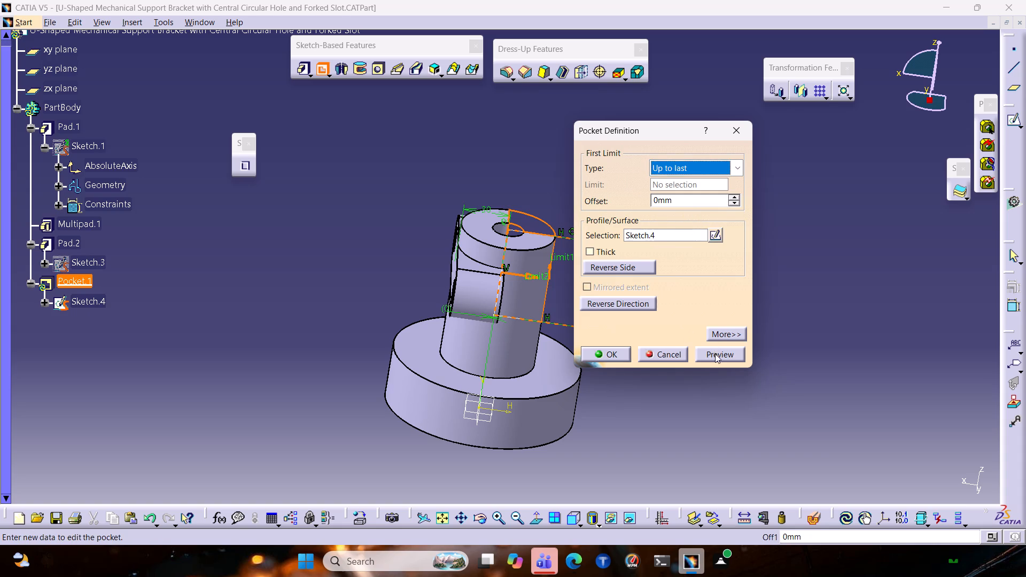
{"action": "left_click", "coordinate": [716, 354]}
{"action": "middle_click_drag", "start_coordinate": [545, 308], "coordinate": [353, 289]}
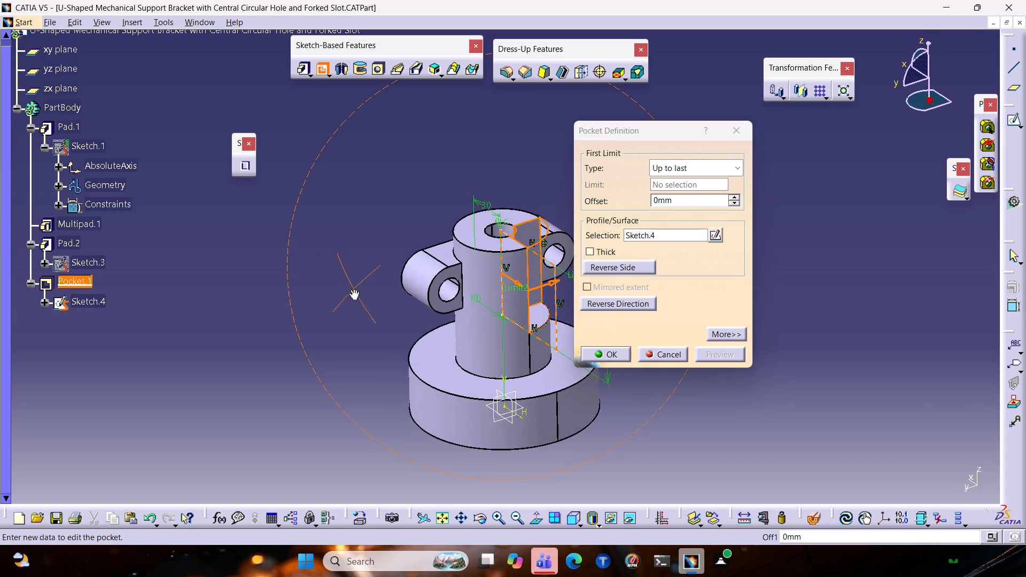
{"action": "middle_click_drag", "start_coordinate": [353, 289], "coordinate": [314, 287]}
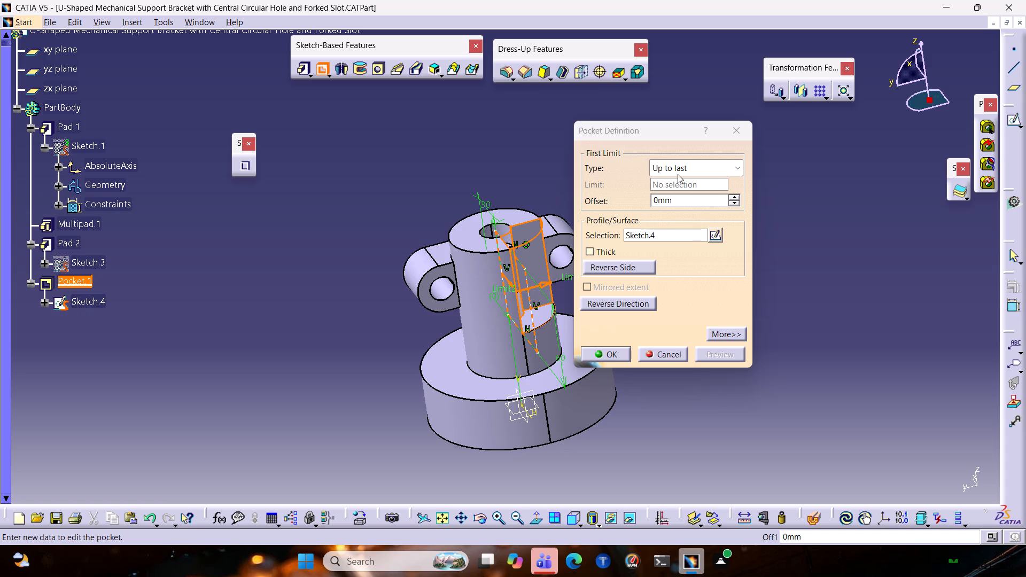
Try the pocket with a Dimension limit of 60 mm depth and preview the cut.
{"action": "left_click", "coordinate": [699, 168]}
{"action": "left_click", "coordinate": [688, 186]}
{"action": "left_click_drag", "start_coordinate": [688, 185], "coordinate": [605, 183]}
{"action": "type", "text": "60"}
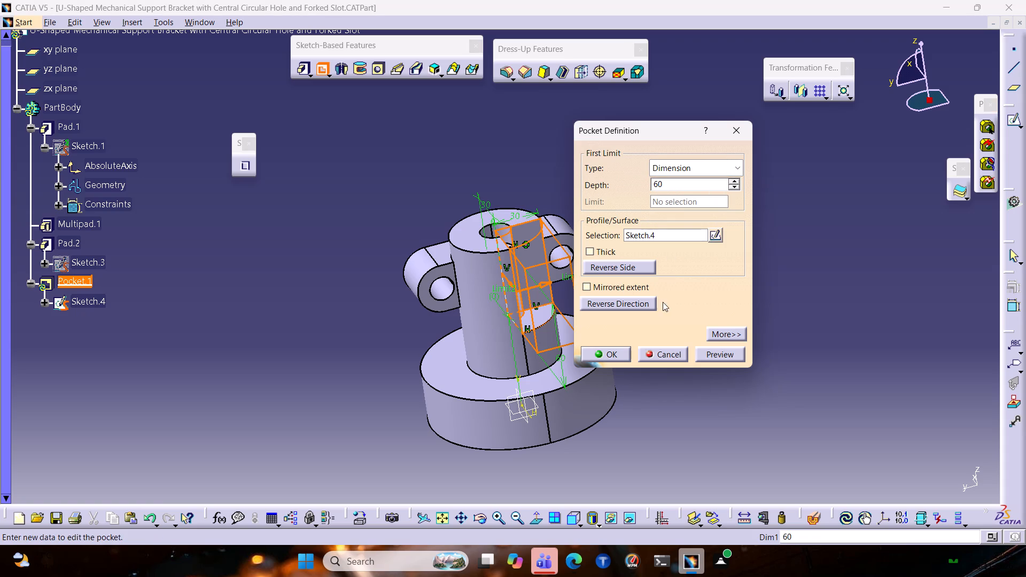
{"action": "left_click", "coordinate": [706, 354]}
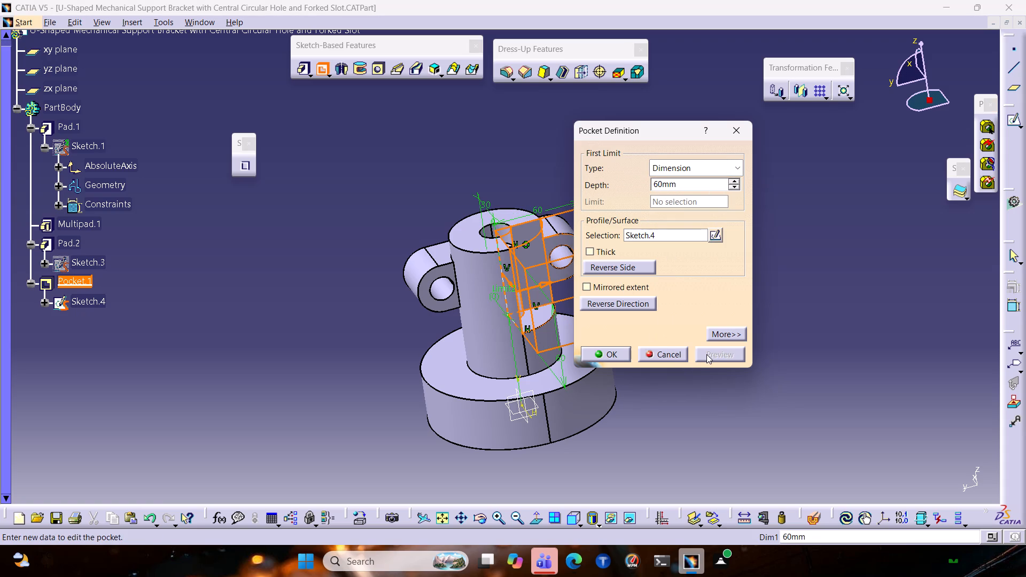
Reverse the pocket's direction, set its depth to 30 mm and preview the cut.
{"action": "left_click", "coordinate": [610, 302]}
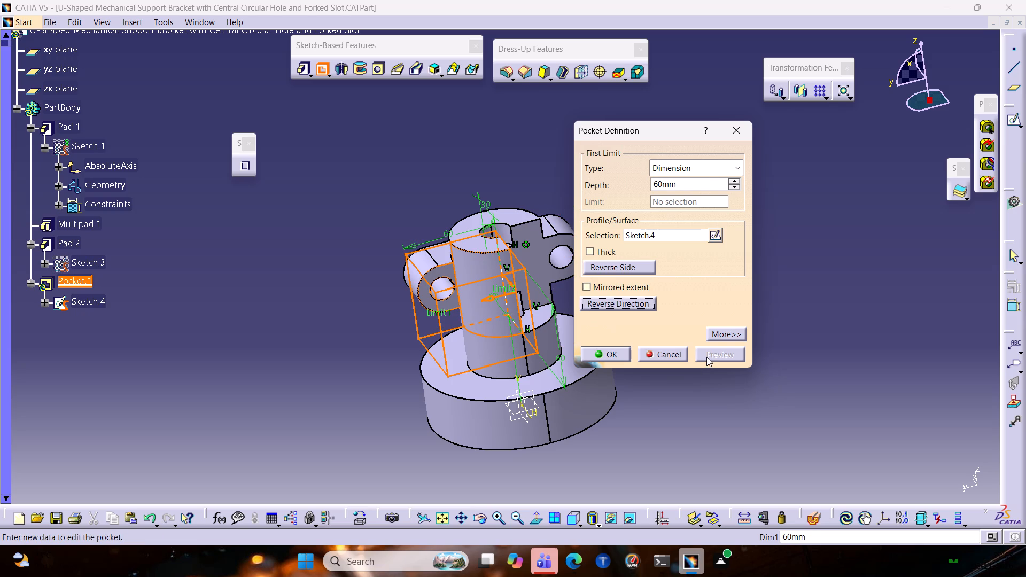
{"action": "left_click_drag", "start_coordinate": [701, 177], "coordinate": [673, 189]}
{"action": "left_click_drag", "start_coordinate": [696, 190], "coordinate": [658, 193]}
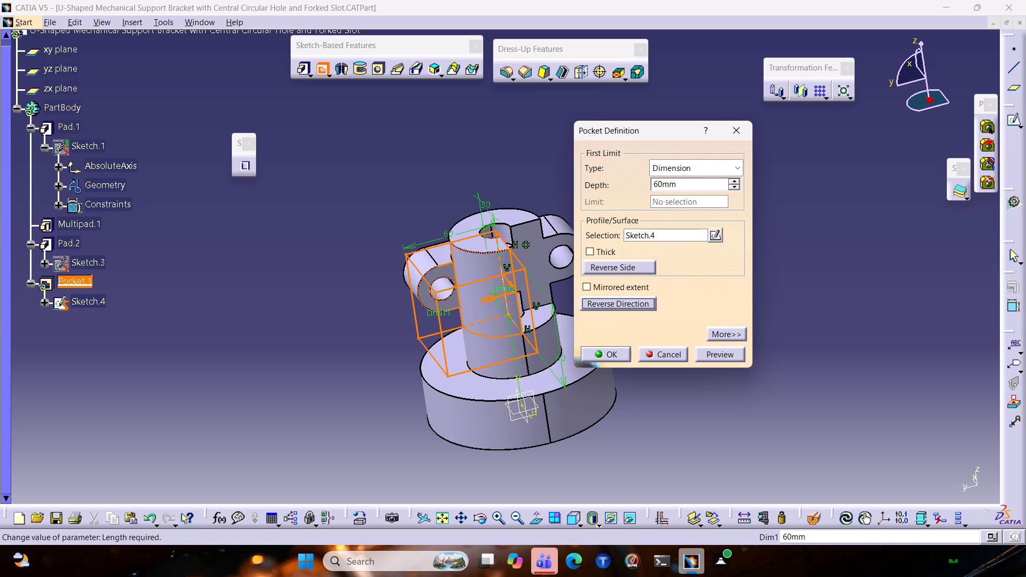
{"action": "left_click_drag", "start_coordinate": [678, 187], "coordinate": [610, 181]}
{"action": "type", "text": "30"}
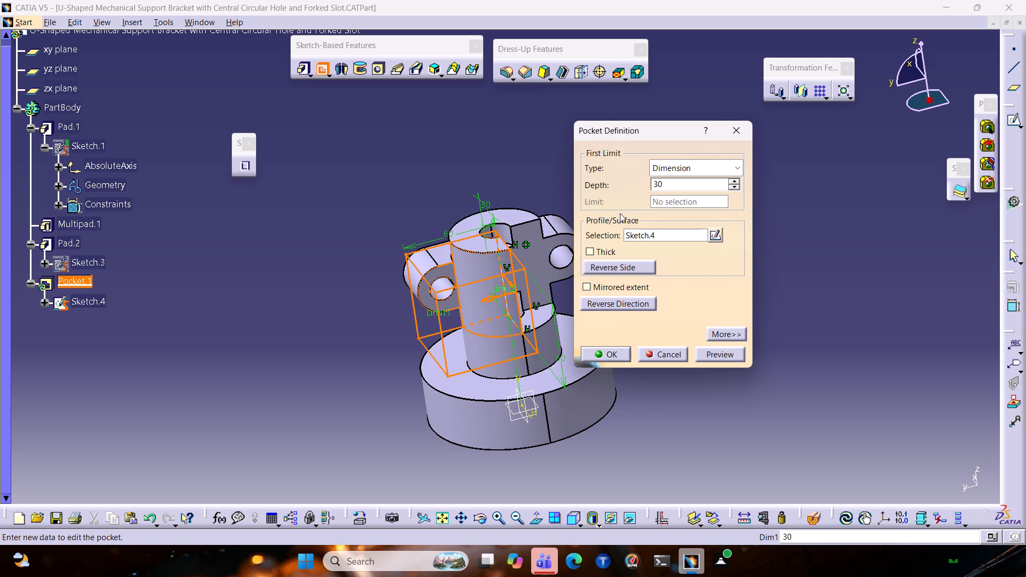
{"action": "left_click", "coordinate": [708, 360]}
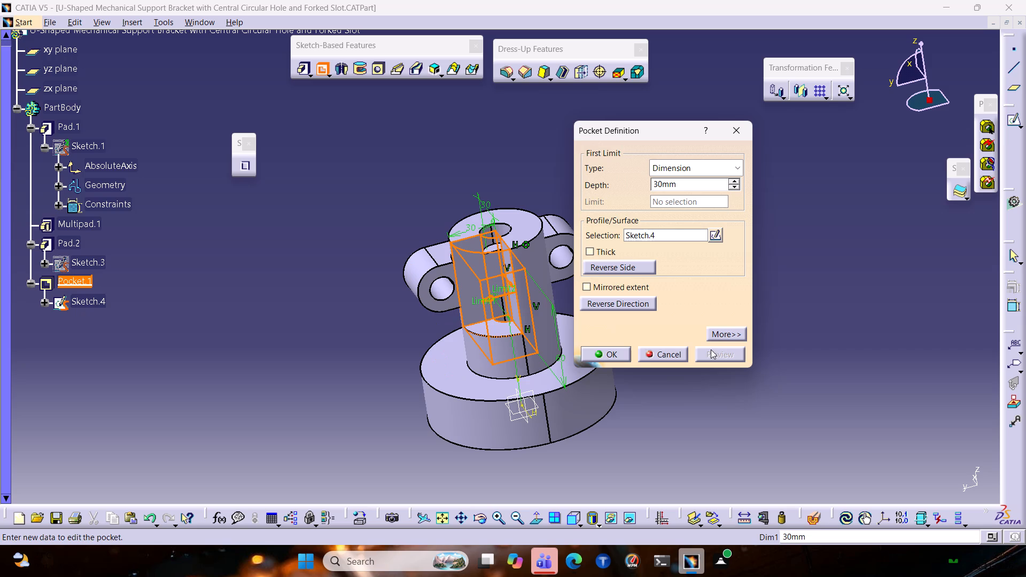
Enter the pocket depth as 60/2, mirror its extent and create the cut through the column's upper half.
{"action": "left_click_drag", "start_coordinate": [687, 183], "coordinate": [552, 180]}
{"action": "type", "text": "30/"}
{"action": "key", "text": "BackSpace"}
{"action": "key", "text": "BackSpace"}
{"action": "key", "text": "BackSpace"}
{"action": "type", "text": "60/2"}
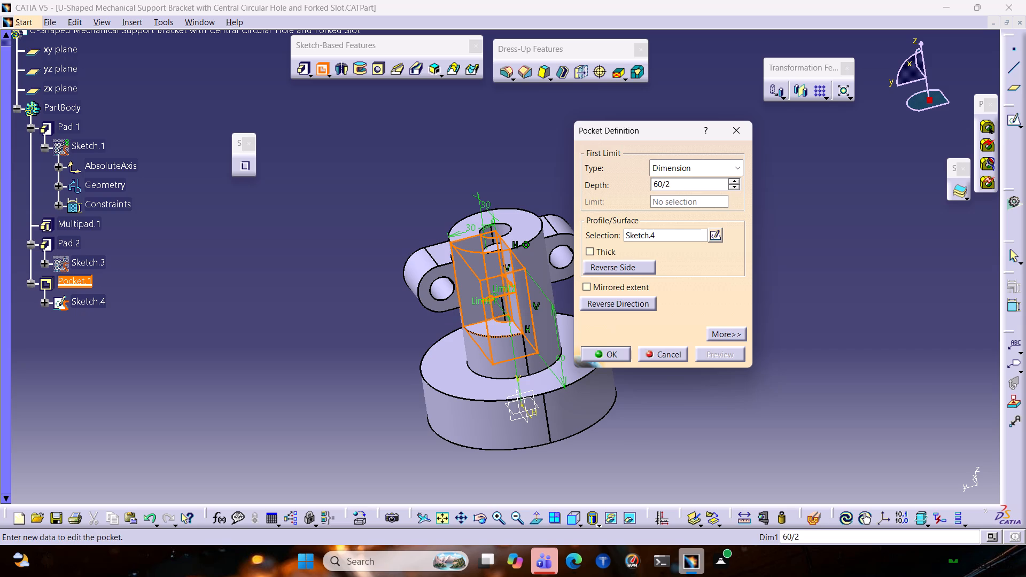
{"action": "left_click", "coordinate": [592, 288]}
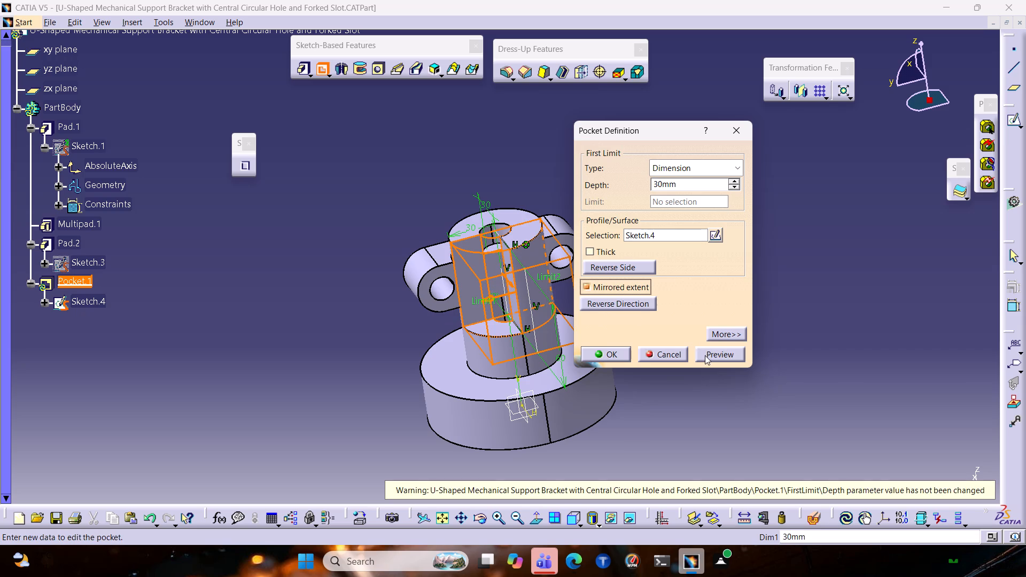
{"action": "left_click", "coordinate": [707, 356]}
{"action": "middle_click_drag", "start_coordinate": [460, 341], "coordinate": [658, 270]}
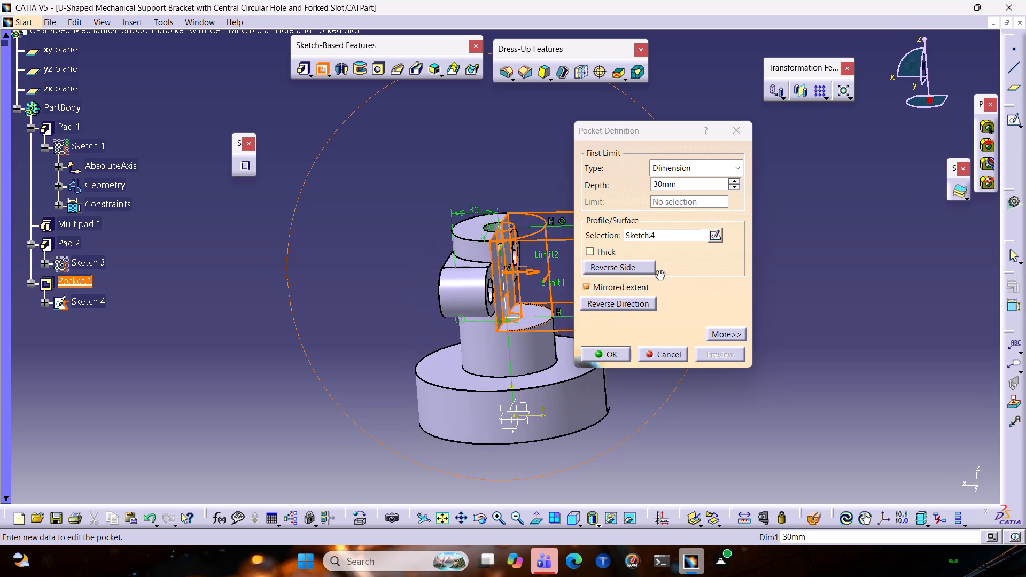
{"action": "middle_click_drag", "start_coordinate": [658, 270], "coordinate": [493, 297]}
{"action": "left_click", "coordinate": [623, 355]}
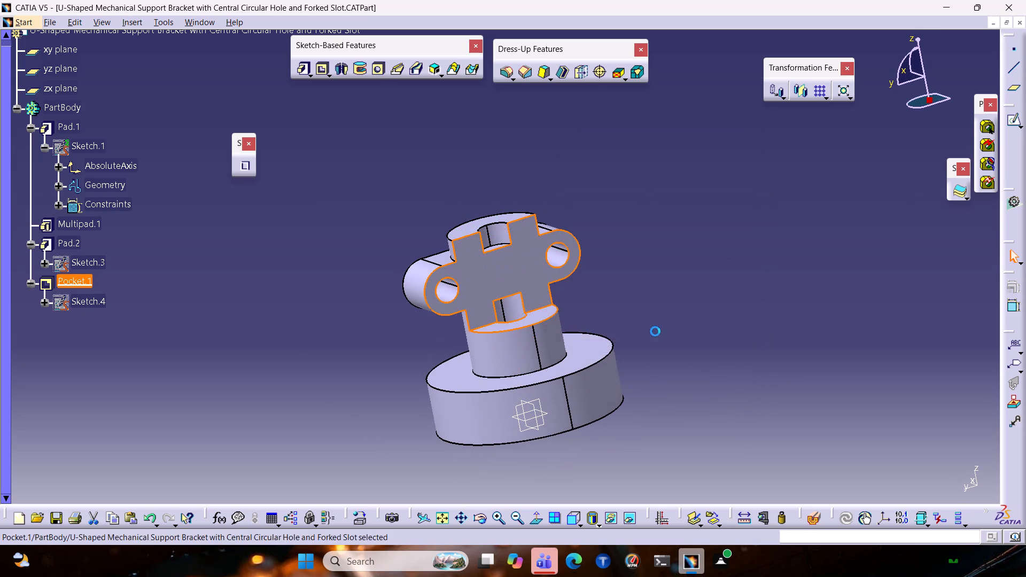
Open a new sketch on the base disc's top face, around the column.
{"action": "left_click", "coordinate": [674, 320]}
{"action": "middle_click_drag", "start_coordinate": [603, 338], "coordinate": [390, 361]}
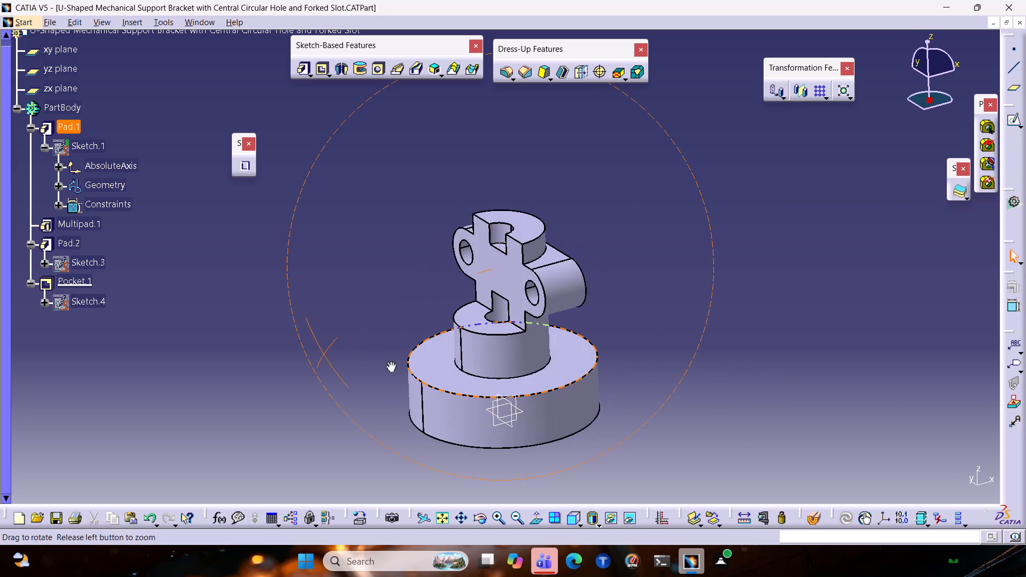
{"action": "middle_click_drag", "start_coordinate": [390, 361], "coordinate": [715, 95]}
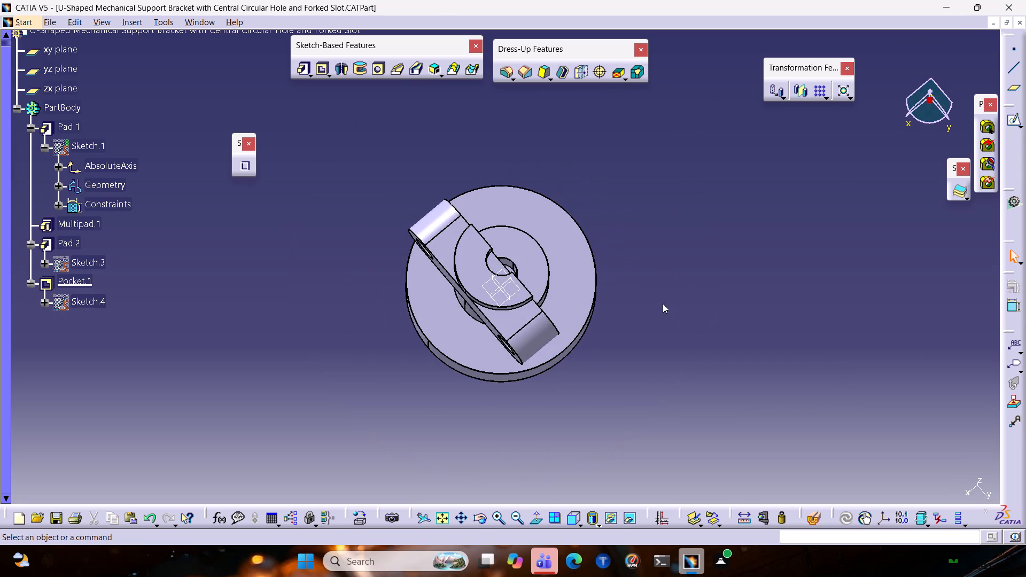
{"action": "middle_click_drag", "start_coordinate": [652, 453], "coordinate": [643, 427], "text": "ctrl"}
{"action": "scroll", "coordinate": [649, 451], "scroll_direction": "down", "scroll_amount": 1}
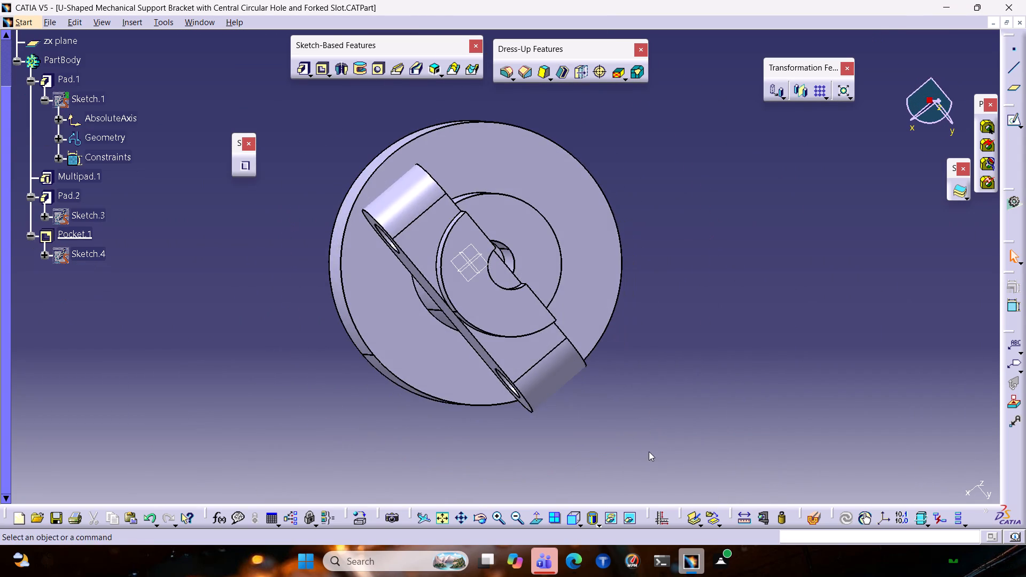
{"action": "middle_click_drag", "start_coordinate": [649, 451], "coordinate": [344, 426]}
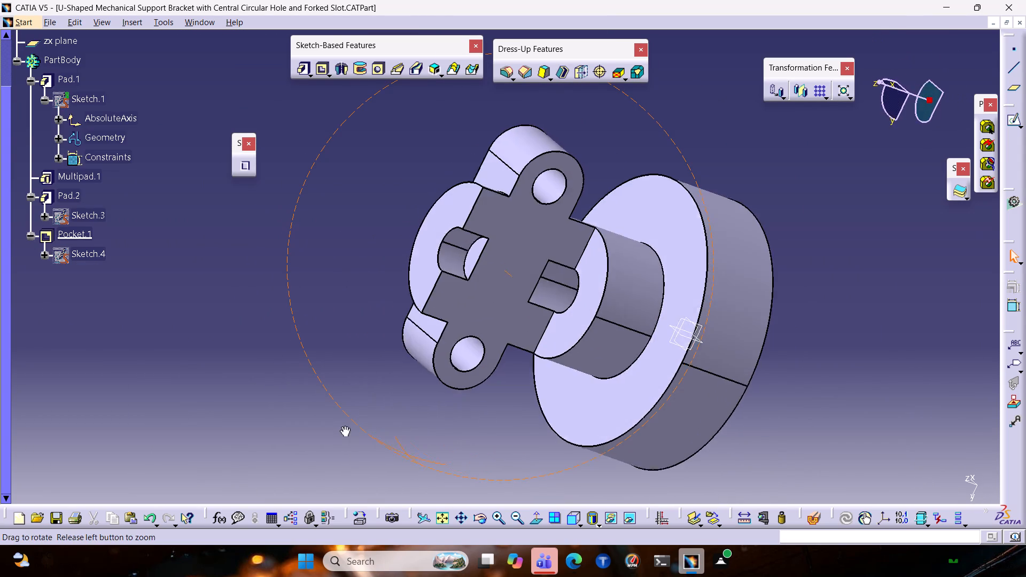
{"action": "middle_click_drag", "start_coordinate": [344, 426], "coordinate": [347, 408]}
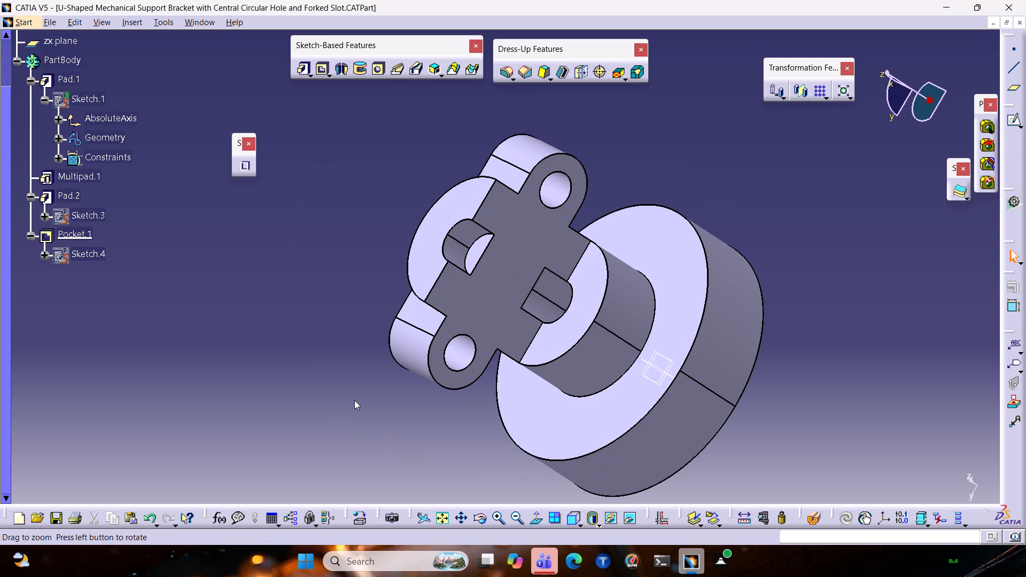
{"action": "left_click", "coordinate": [660, 228]}
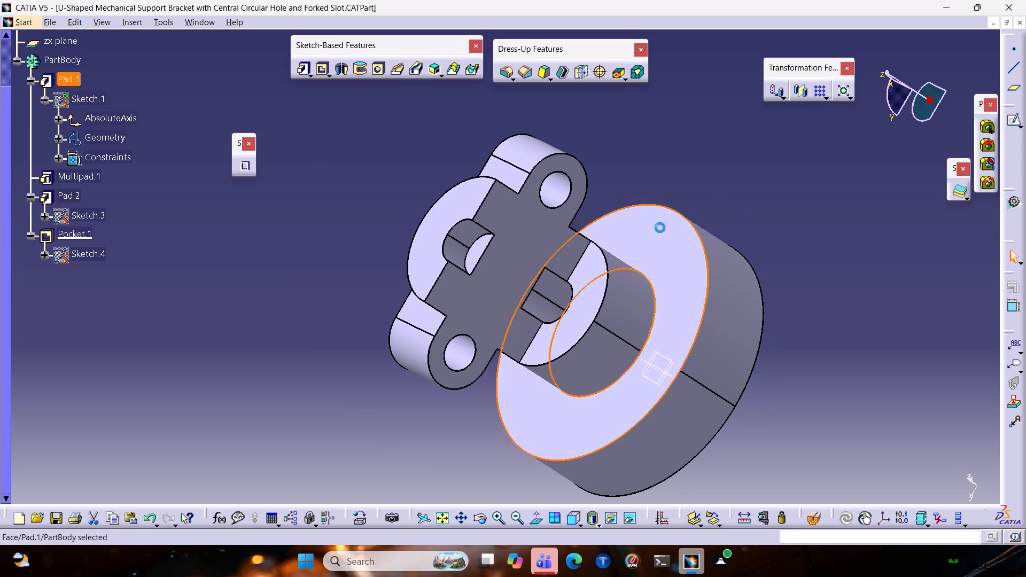
{"action": "left_click", "coordinate": [1007, 126]}
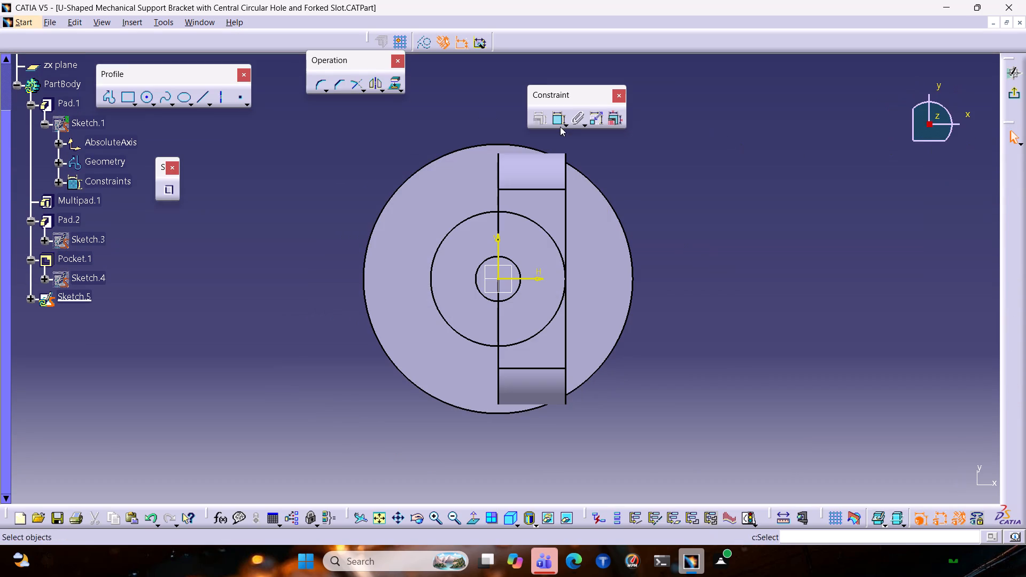
Sketch a circle centred on the origin, inside the base disc's outer edge, and constrain its diameter to 110 mm.
{"action": "left_click", "coordinate": [140, 98]}
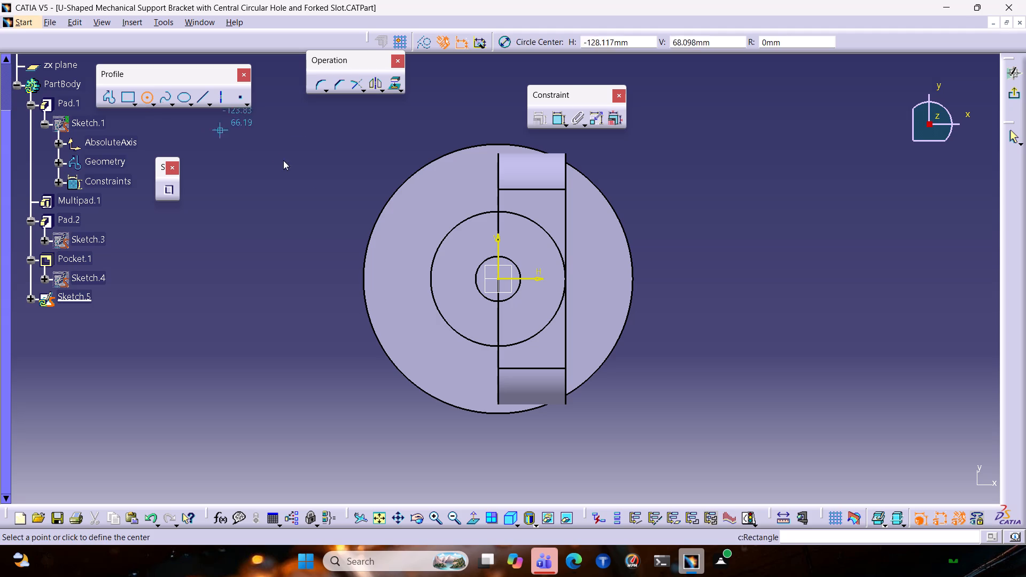
{"action": "left_click", "coordinate": [500, 278]}
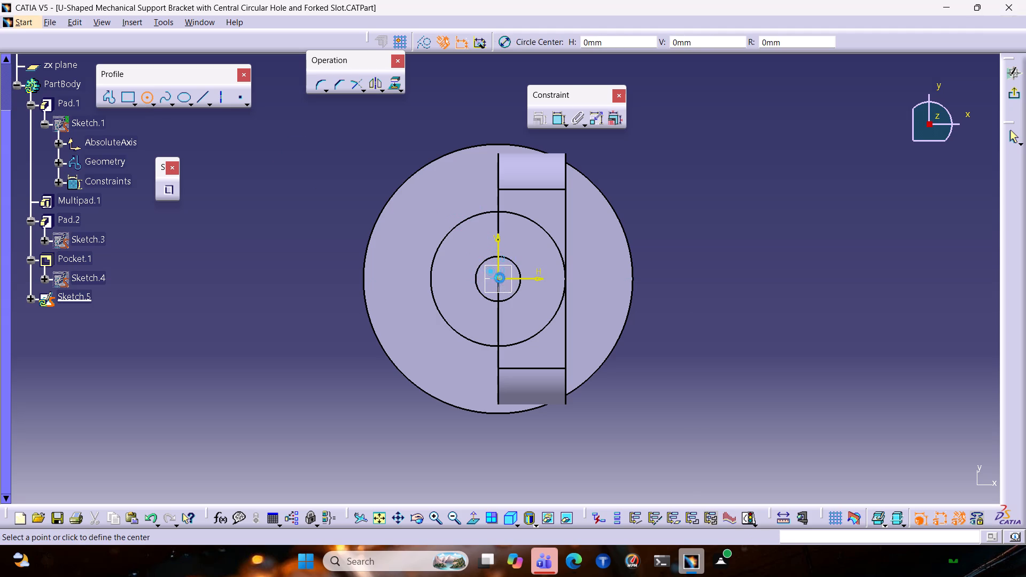
{"action": "left_click", "coordinate": [570, 376]}
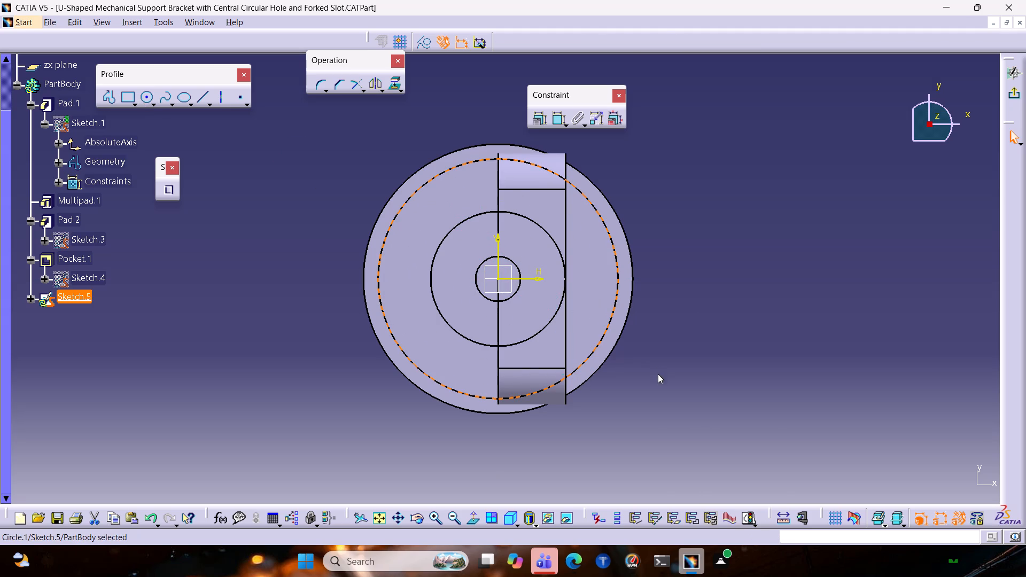
{"action": "middle_click_drag", "start_coordinate": [660, 393], "coordinate": [768, 215]}
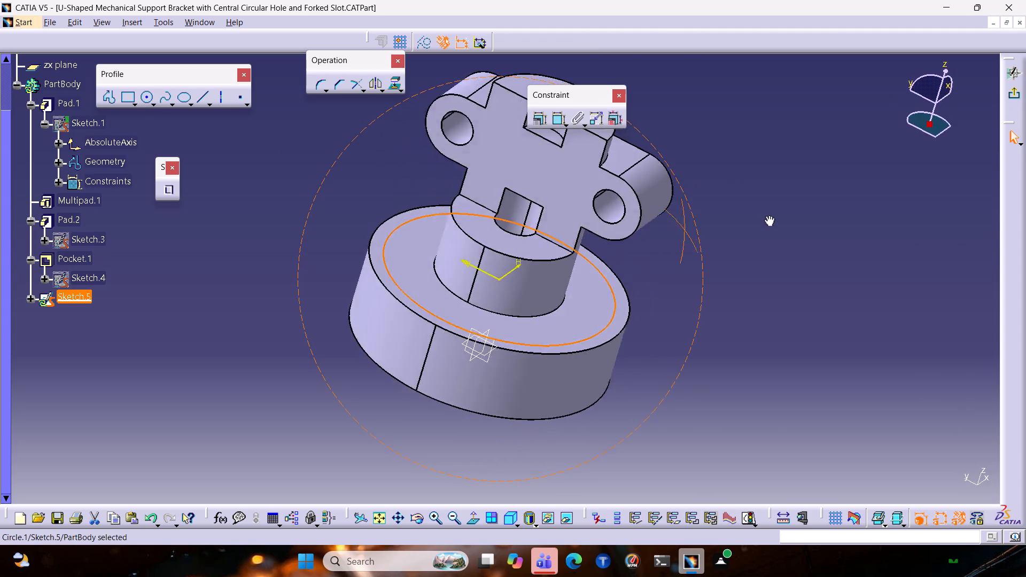
{"action": "middle_click_drag", "start_coordinate": [768, 215], "coordinate": [563, 364]}
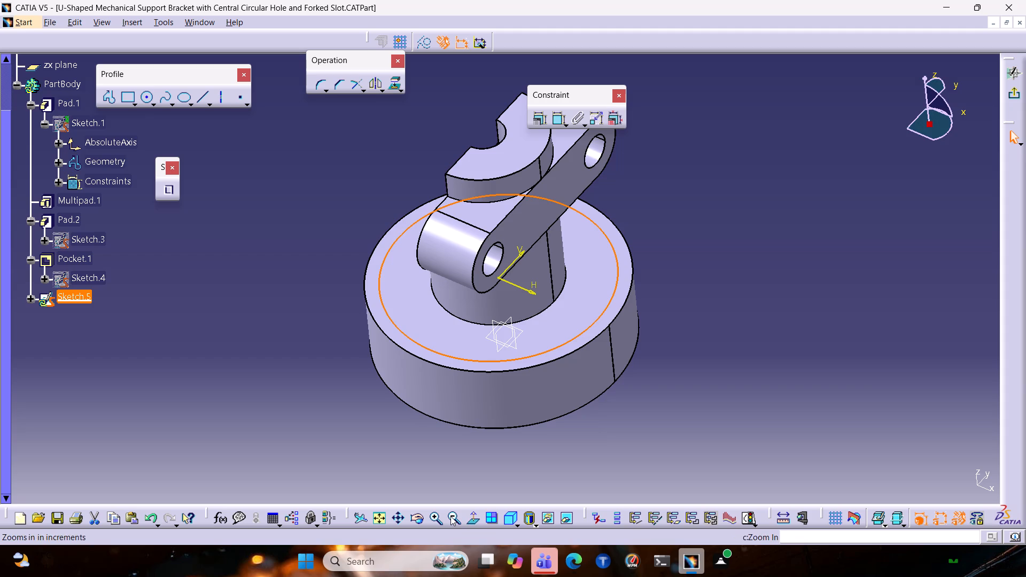
{"action": "left_click", "coordinate": [473, 518]}
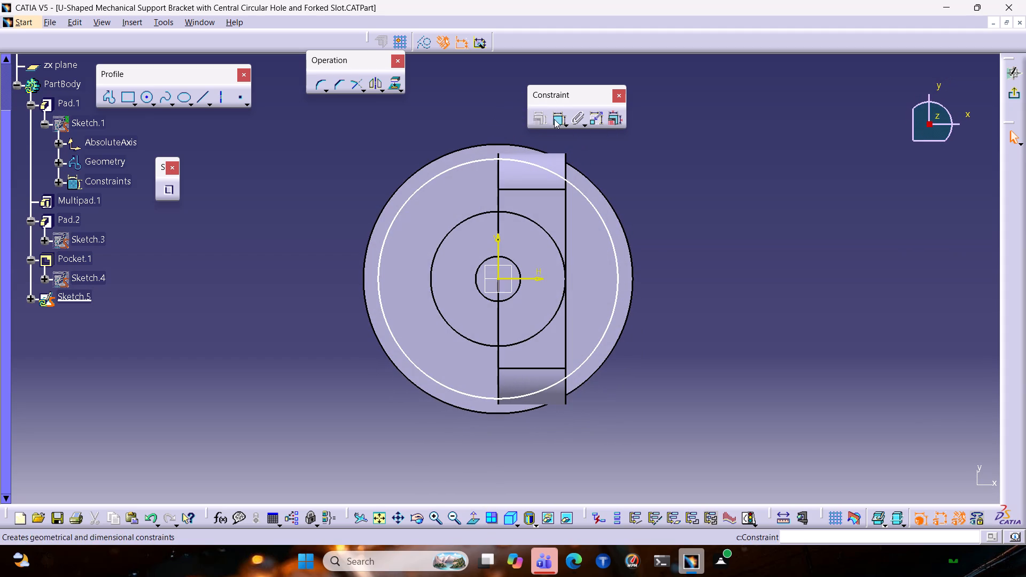
{"action": "left_click", "coordinate": [554, 119]}
{"action": "left_click", "coordinate": [614, 253]}
{"action": "left_click", "coordinate": [719, 249]}
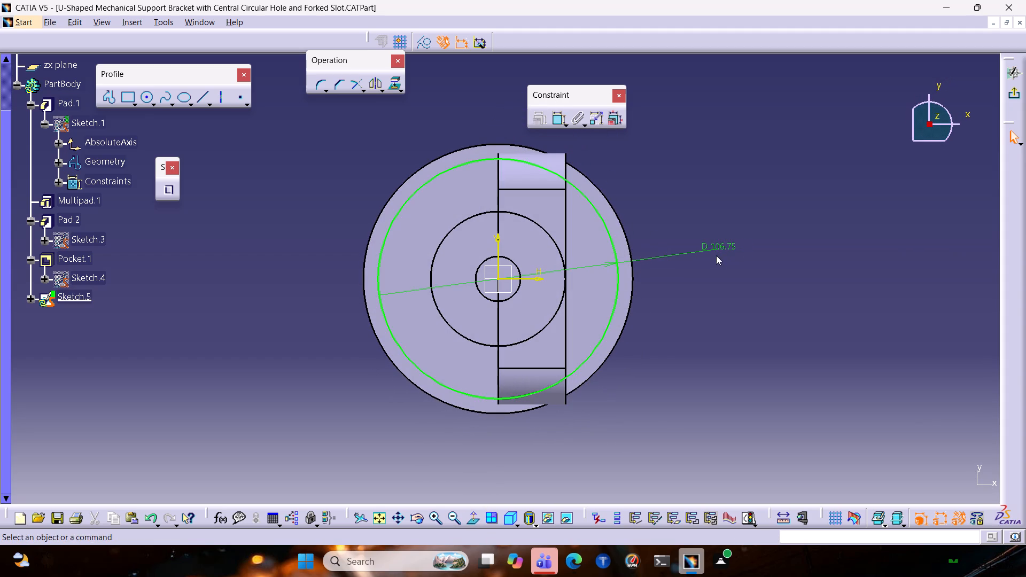
{"action": "double_click", "coordinate": [716, 246]}
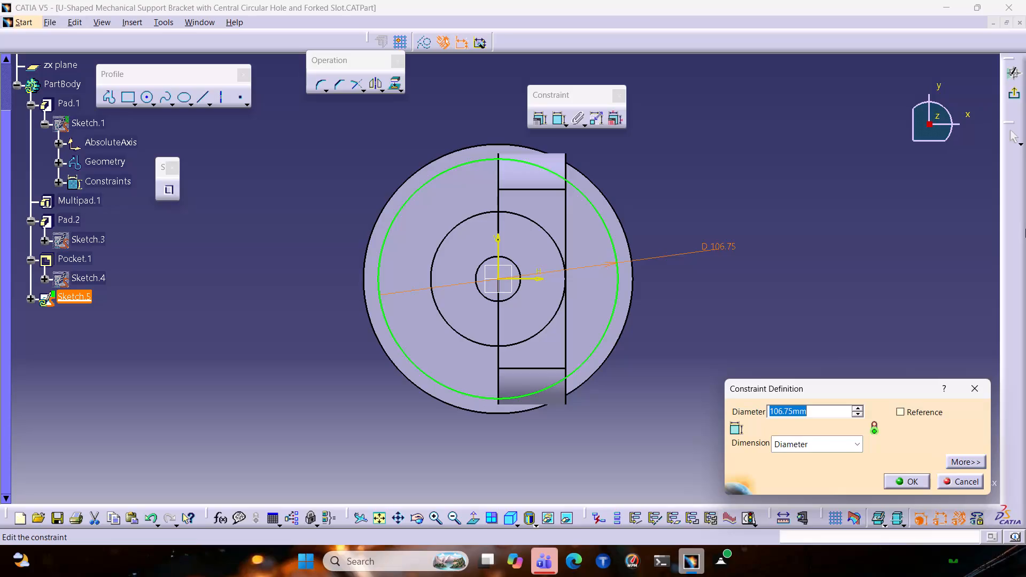
{"action": "type", "text": "110"}
{"action": "key", "text": "Return"}
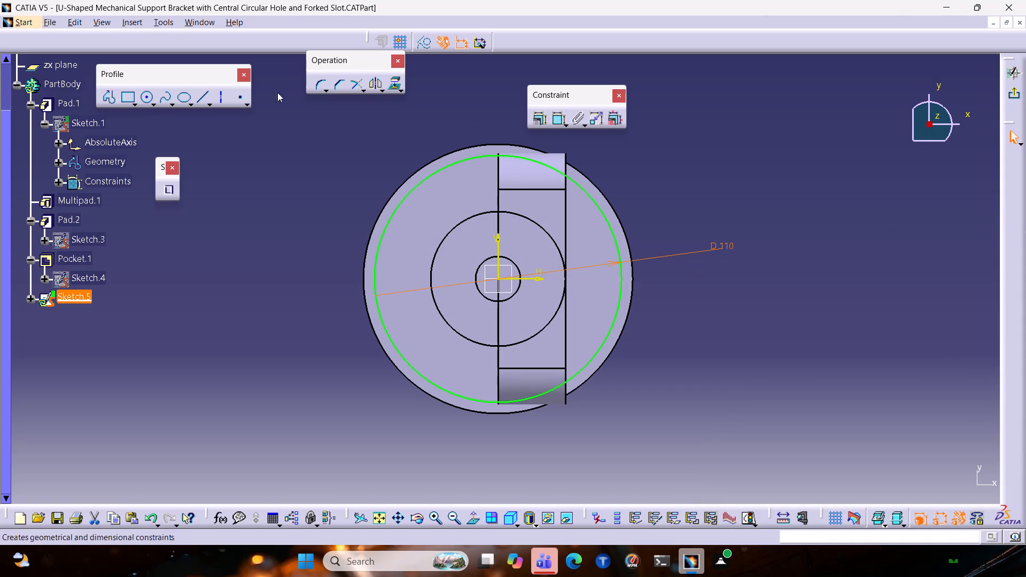
Sketch a small circle about 3.4 mm in diameter, centred where the 110 mm circle crosses the upper vertical axis.
{"action": "left_click", "coordinate": [145, 102]}
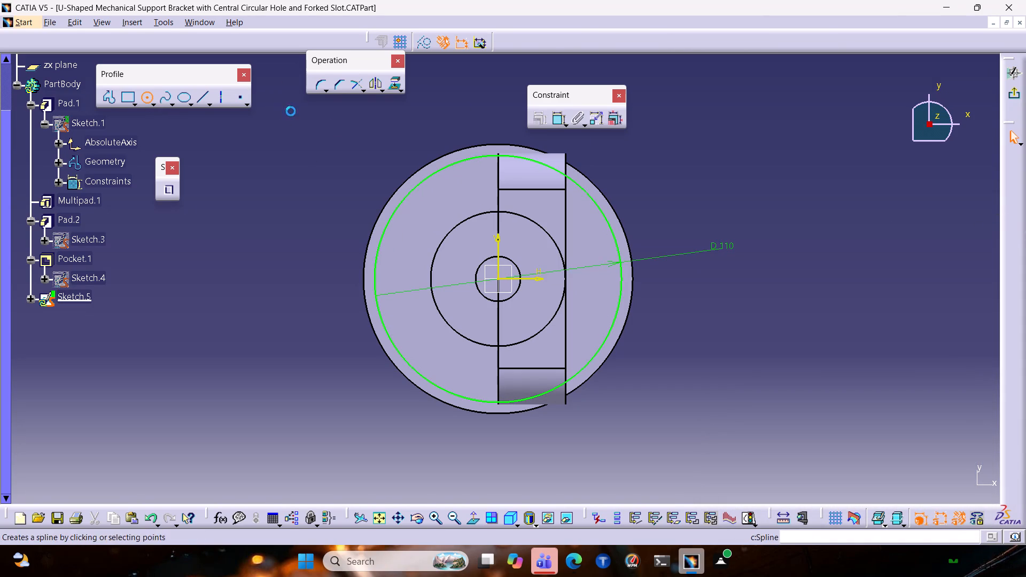
{"action": "left_click", "coordinate": [498, 155]}
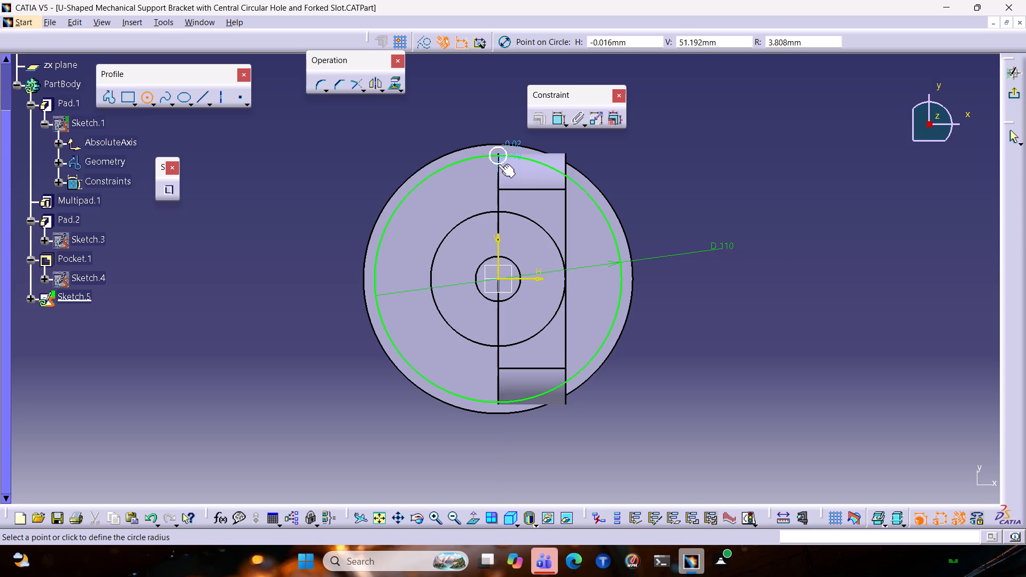
{"action": "middle_click_drag", "start_coordinate": [498, 164], "coordinate": [505, 151], "text": "shift"}
{"action": "middle_click_drag", "start_coordinate": [505, 151], "coordinate": [505, 152], "text": "shift"}
{"action": "middle_click_drag", "start_coordinate": [502, 157], "coordinate": [499, 165], "text": "shift"}
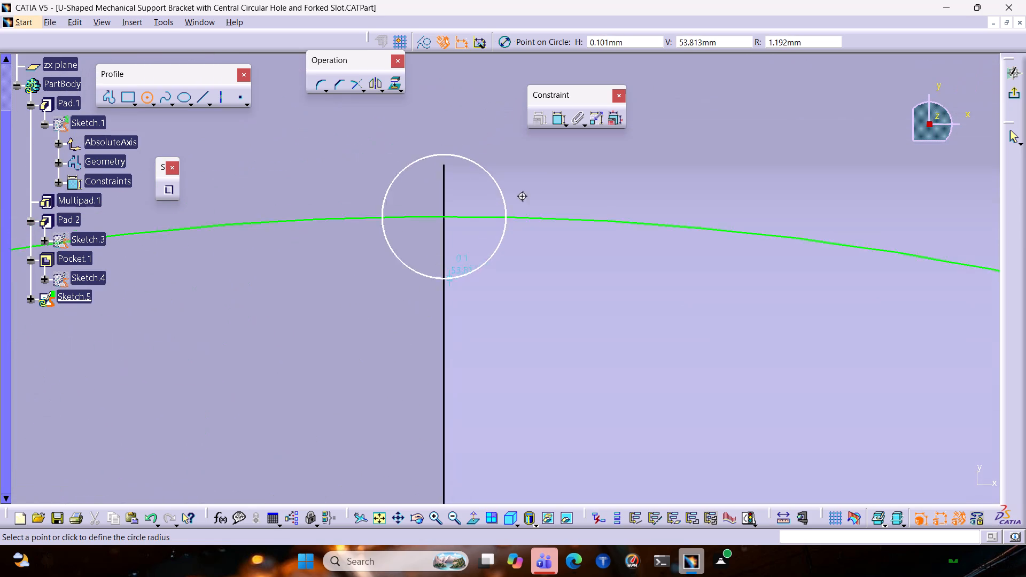
{"action": "left_click", "coordinate": [516, 216]}
{"action": "middle_click_drag", "start_coordinate": [520, 170], "coordinate": [510, 229], "text": "shift"}
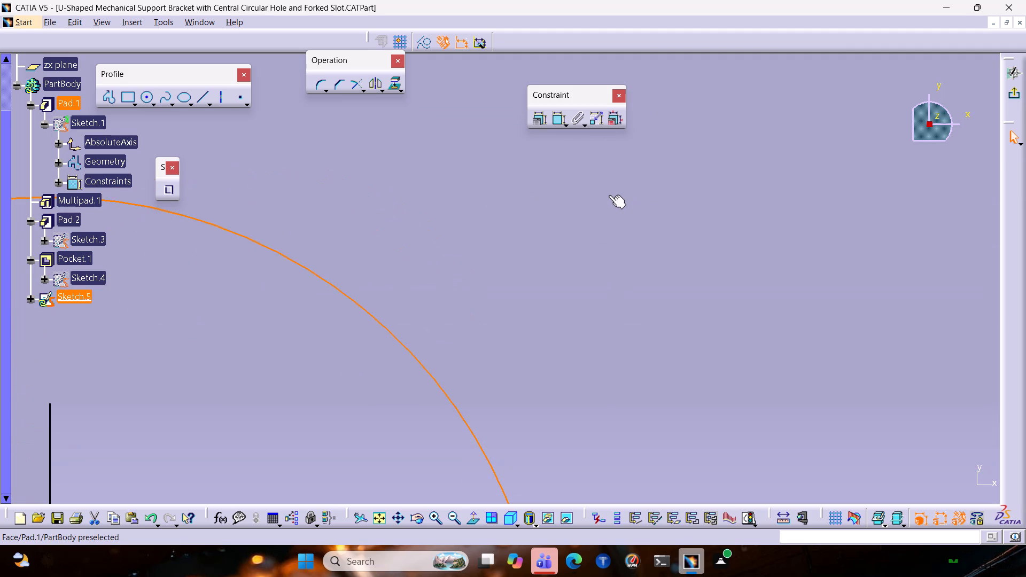
{"action": "key", "text": "Escape"}
{"action": "key", "text": "Escape"}
Constrain the small circle's diameter to 16 mm.
{"action": "middle_click_drag", "start_coordinate": [609, 194], "coordinate": [523, 358], "text": "ctrl"}
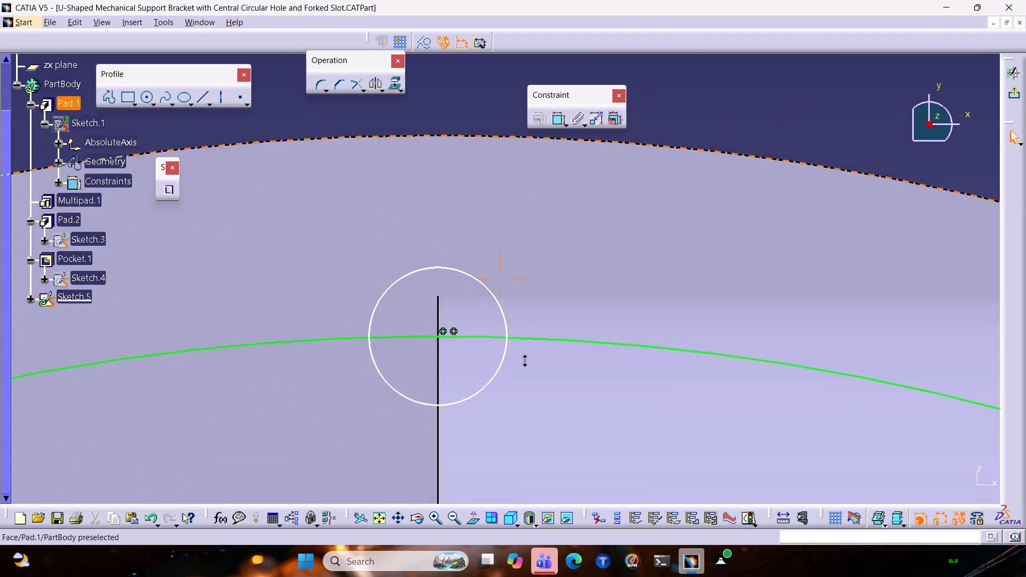
{"action": "middle_click_drag", "start_coordinate": [523, 358], "coordinate": [510, 399], "text": "ctrl"}
{"action": "left_click", "coordinate": [554, 121]}
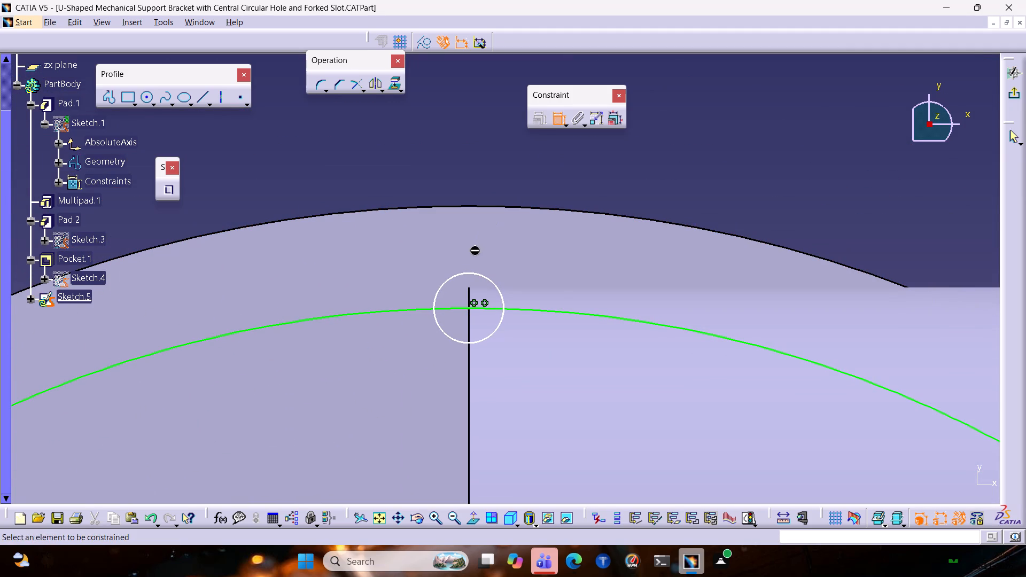
{"action": "left_click", "coordinate": [467, 276]}
{"action": "left_click", "coordinate": [410, 163]}
{"action": "double_click", "coordinate": [409, 163]}
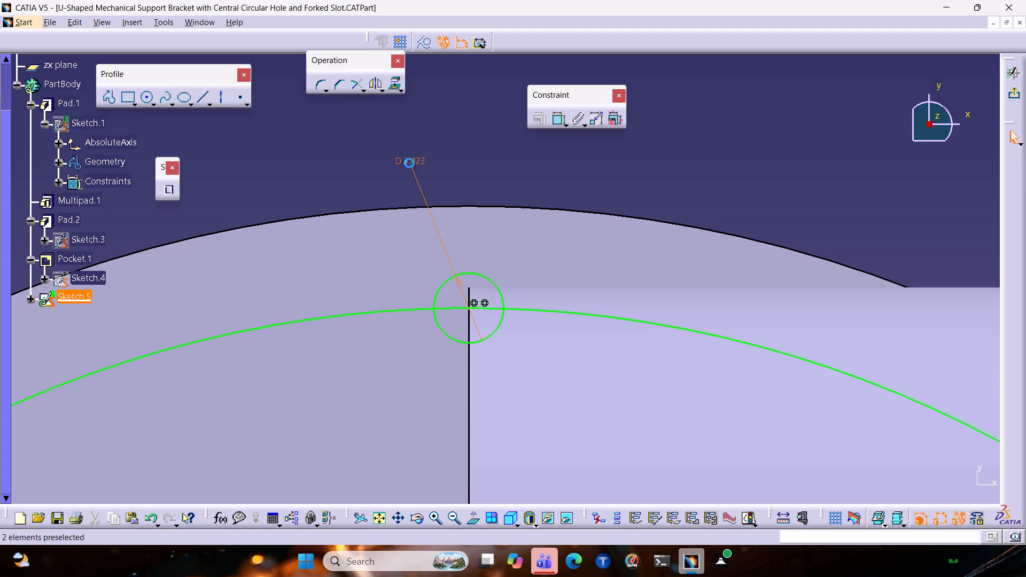
{"action": "double_click", "coordinate": [409, 158]}
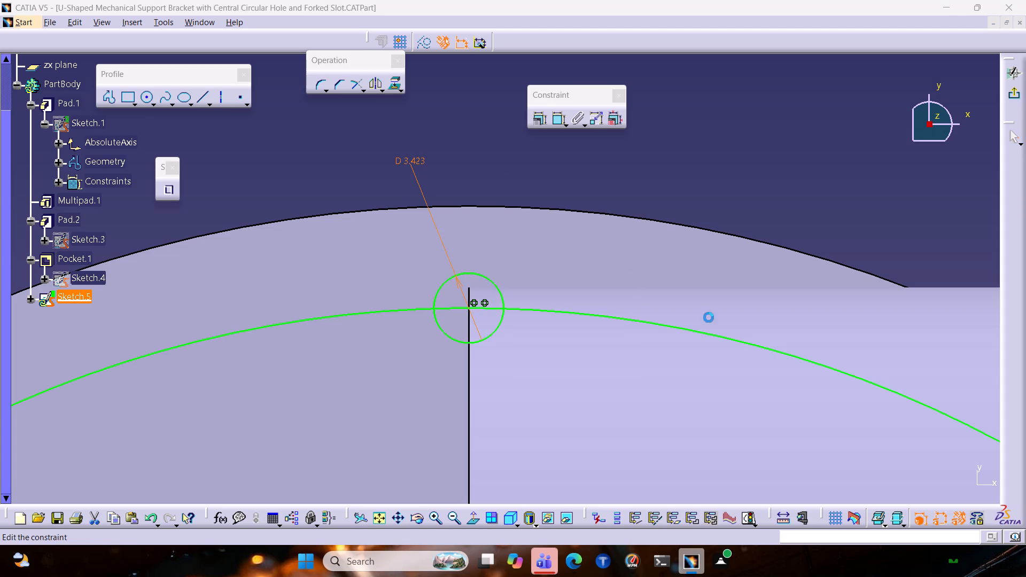
{"action": "type", "text": "16"}
{"action": "key", "text": "Return"}
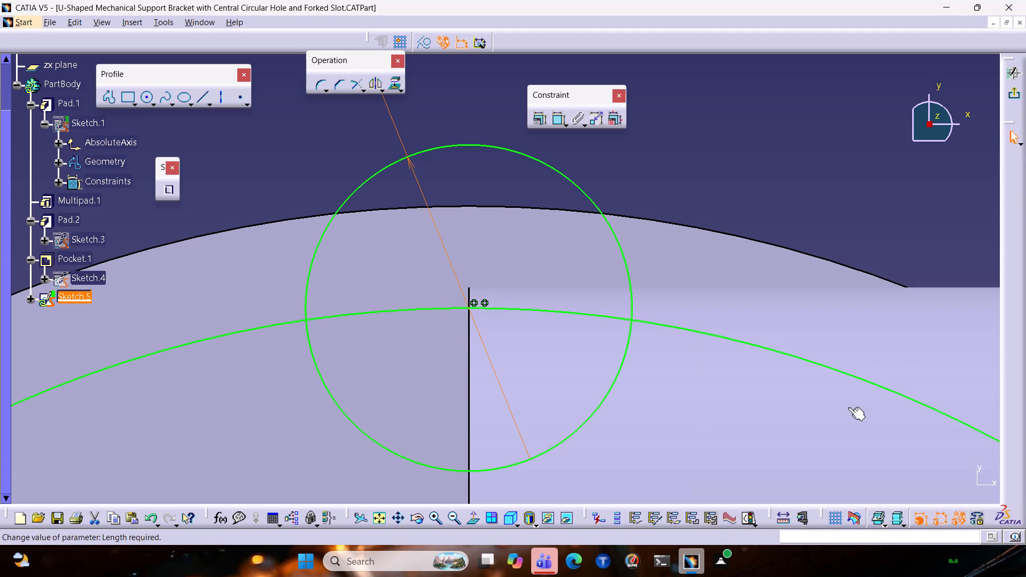
Examine how the 16 mm circle sits on the base and check the base disc's outer diameter.
{"action": "middle_click_drag", "start_coordinate": [675, 190], "coordinate": [633, 238], "text": "ctrl"}
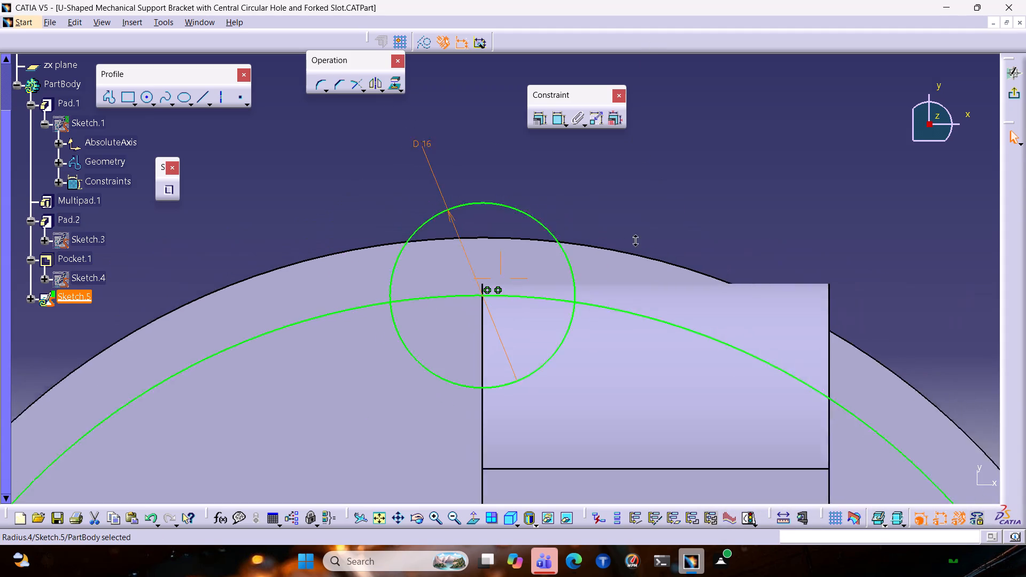
{"action": "middle_click_drag", "start_coordinate": [633, 238], "coordinate": [576, 309], "text": "ctrl"}
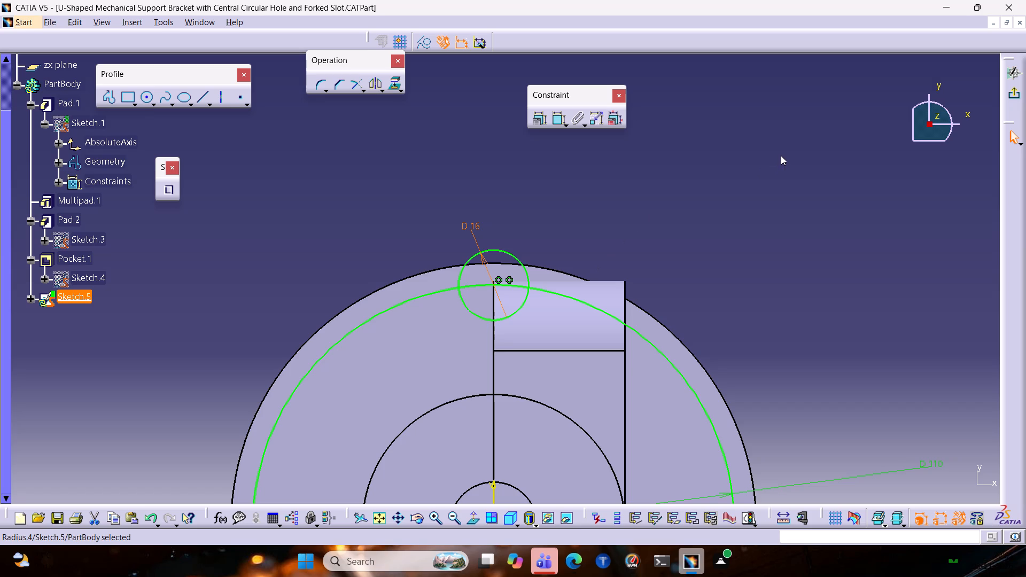
{"action": "middle_click_drag", "start_coordinate": [570, 213], "coordinate": [523, 277], "text": "ctrl"}
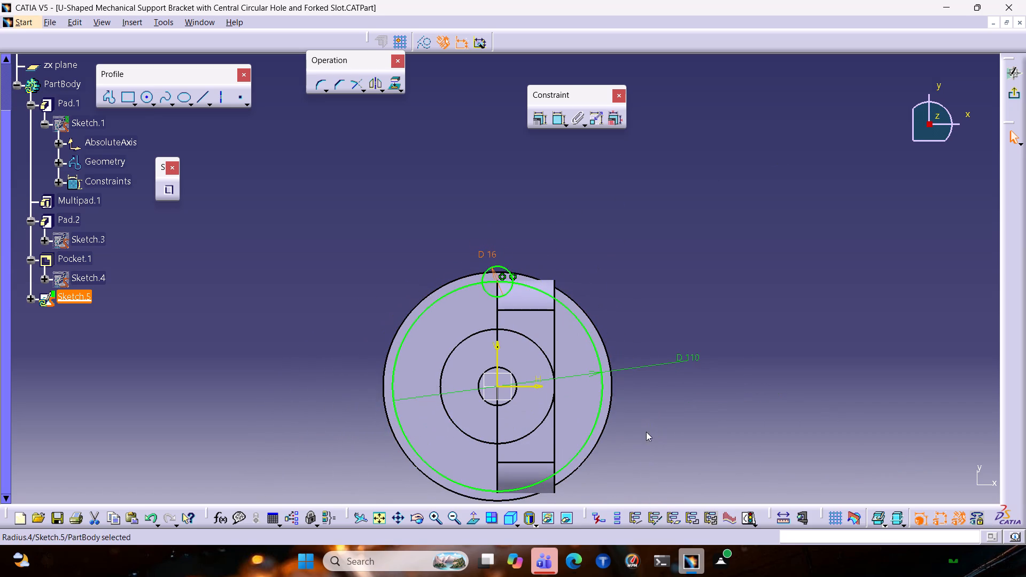
{"action": "middle_click_drag", "start_coordinate": [666, 504], "coordinate": [667, 496]}
{"action": "middle_click_drag", "start_coordinate": [667, 460], "coordinate": [648, 226]}
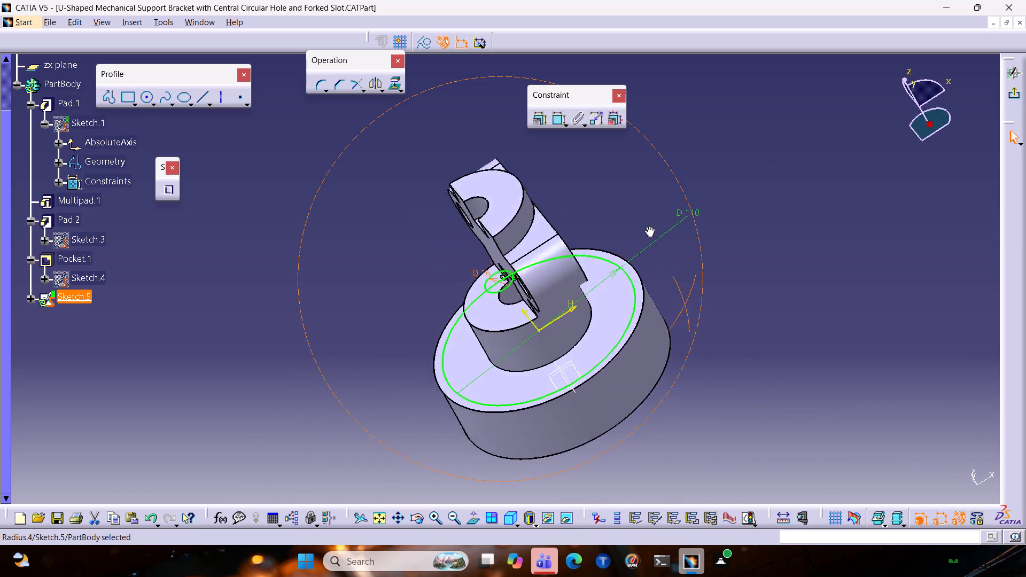
{"action": "middle_click_drag", "start_coordinate": [648, 226], "coordinate": [697, 201]}
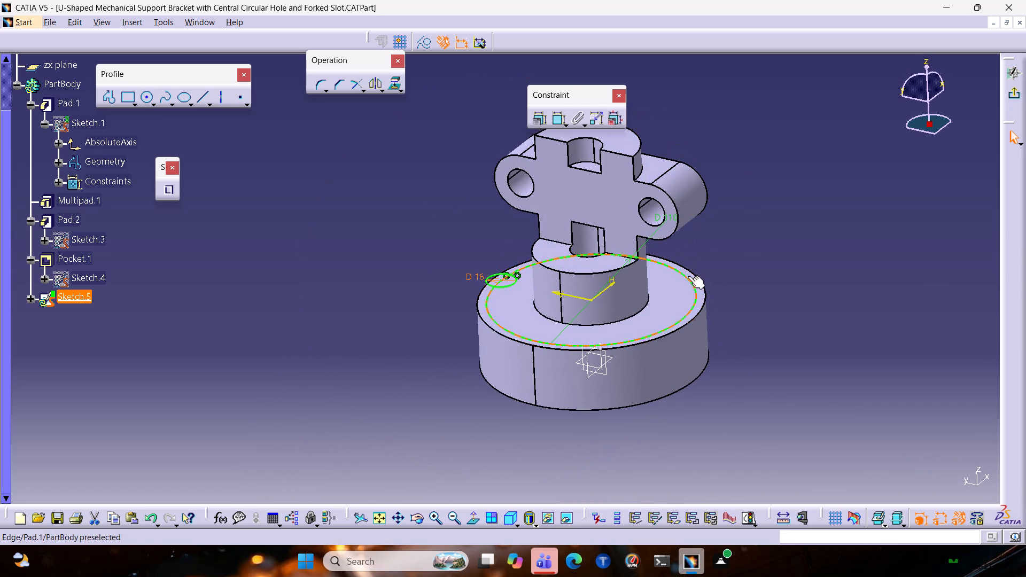
{"action": "left_click", "coordinate": [479, 520]}
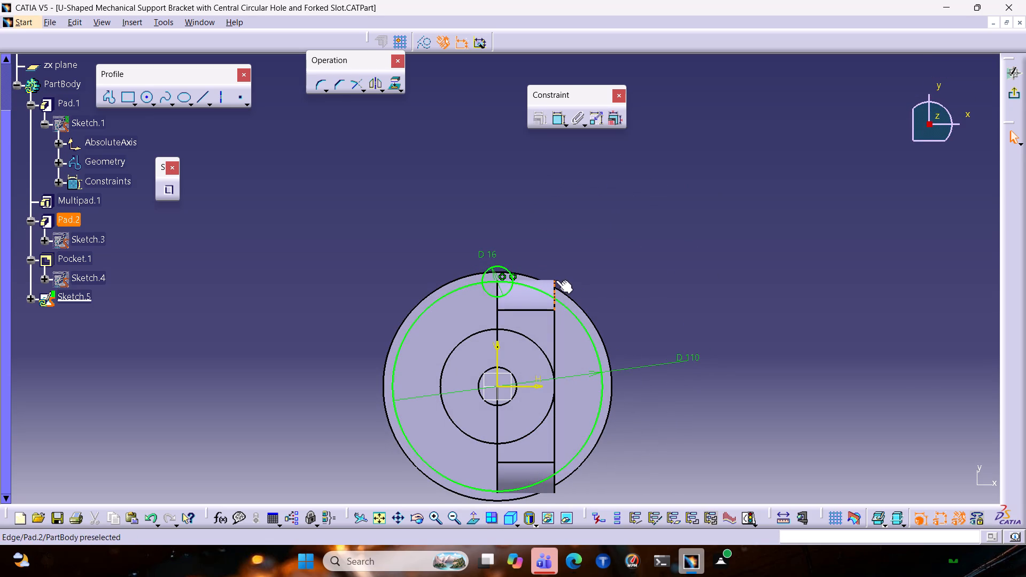
{"action": "left_click", "coordinate": [558, 121]}
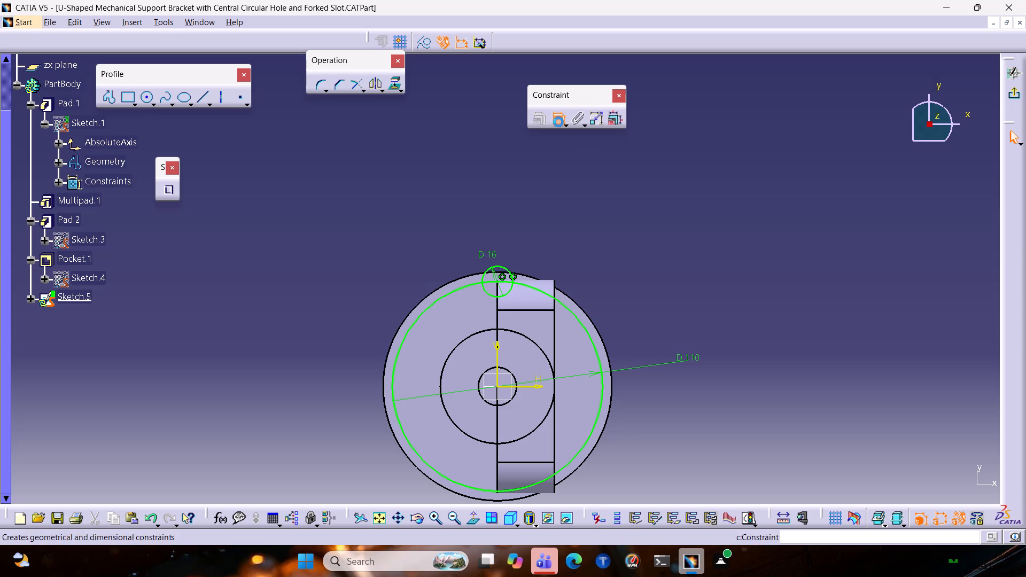
{"action": "left_click", "coordinate": [589, 320]}
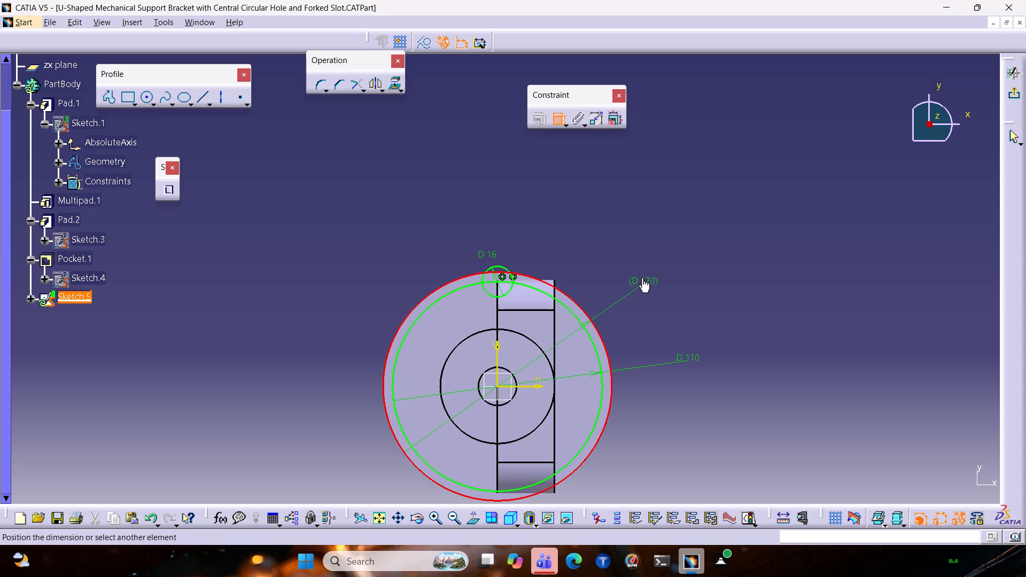
{"action": "key", "text": "Escape"}
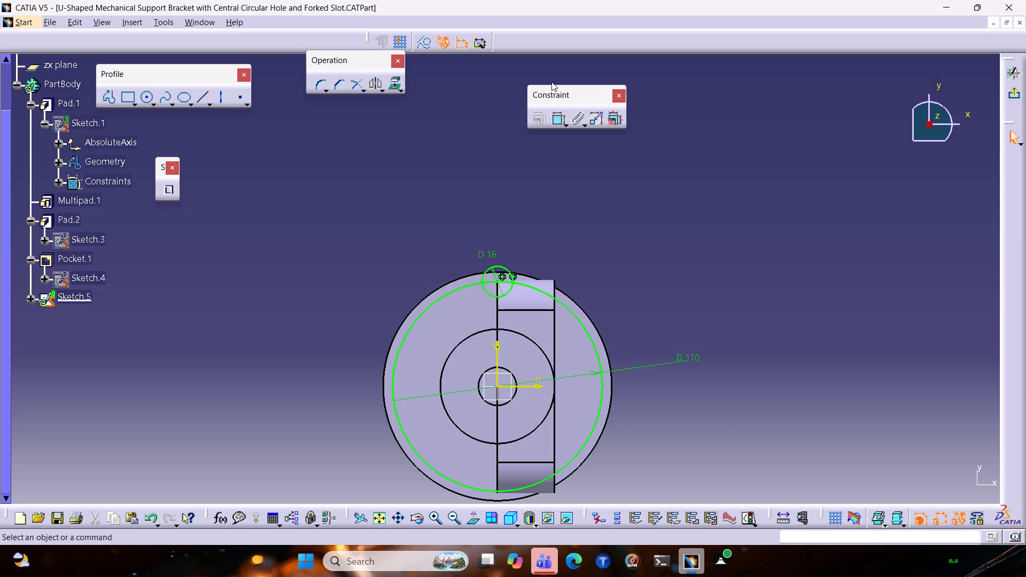
Set the diameter of the large origin-centred circle to 90 mm.
{"action": "left_click", "coordinate": [691, 370]}
{"action": "double_click", "coordinate": [694, 356]}
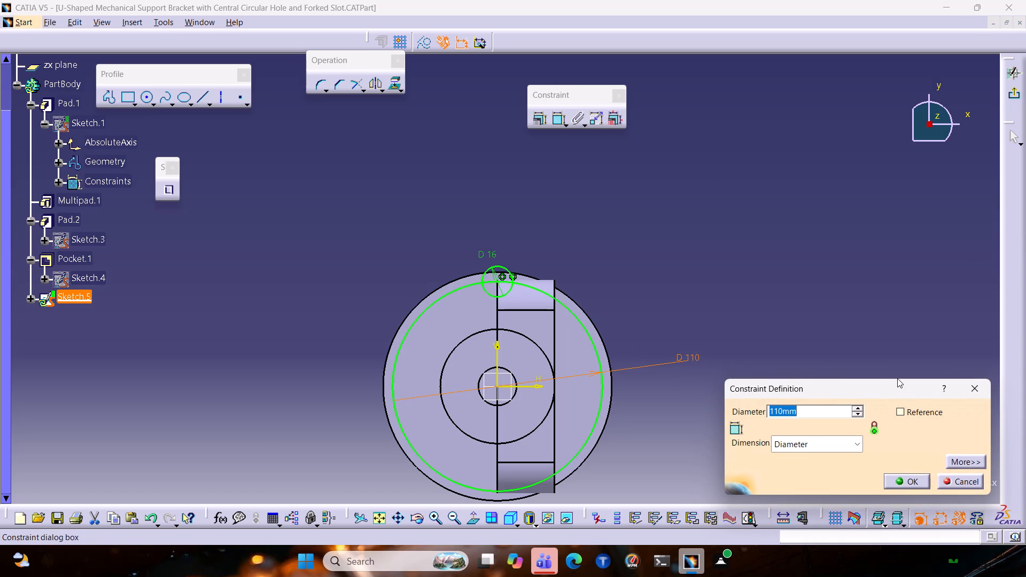
{"action": "type", "text": "90"}
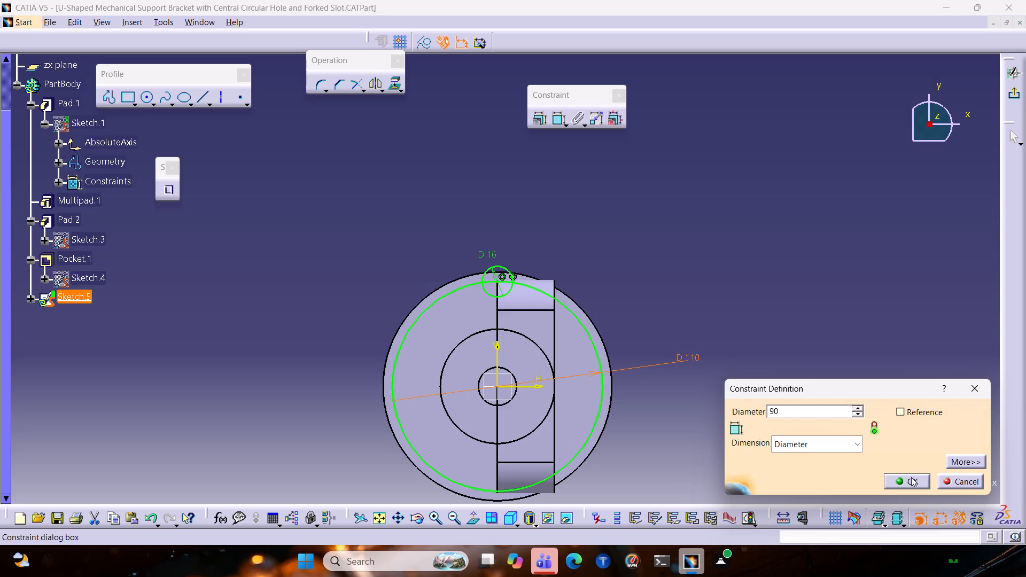
{"action": "left_click", "coordinate": [911, 477]}
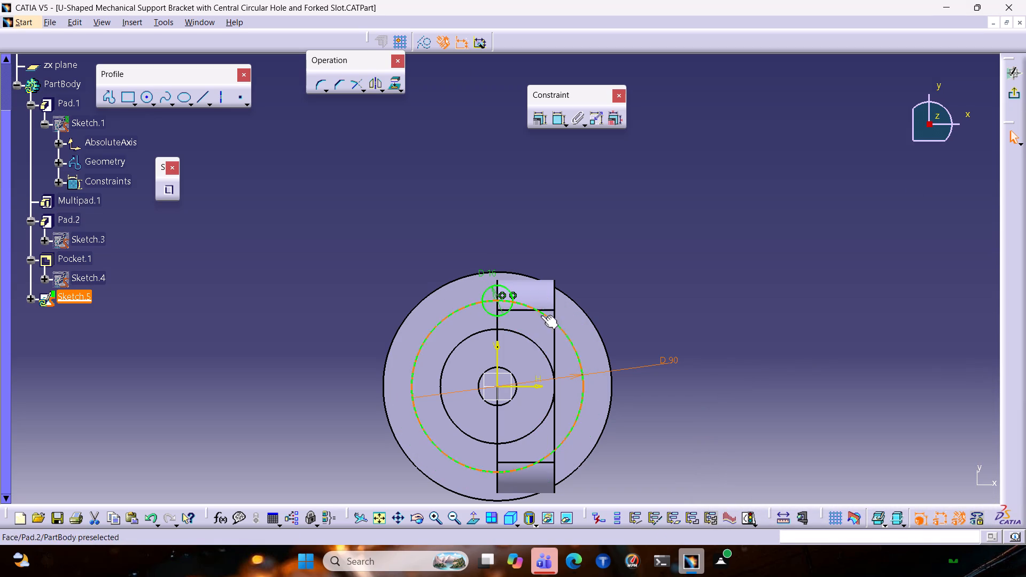
Convert the 90 mm circle to a construction element and exit the sketch.
{"action": "left_click", "coordinate": [553, 321]}
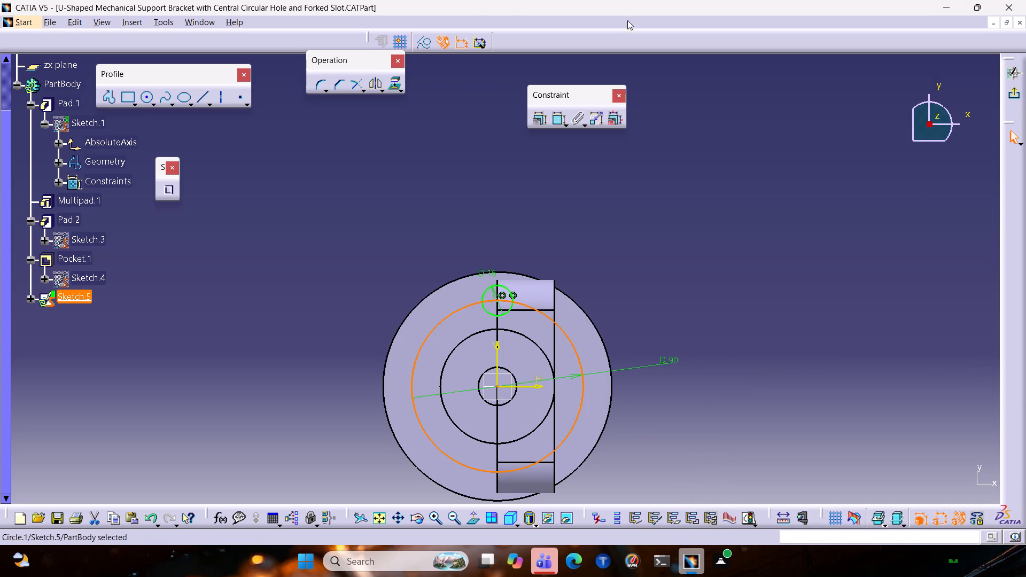
{"action": "left_click", "coordinate": [427, 44]}
{"action": "left_click", "coordinate": [651, 243]}
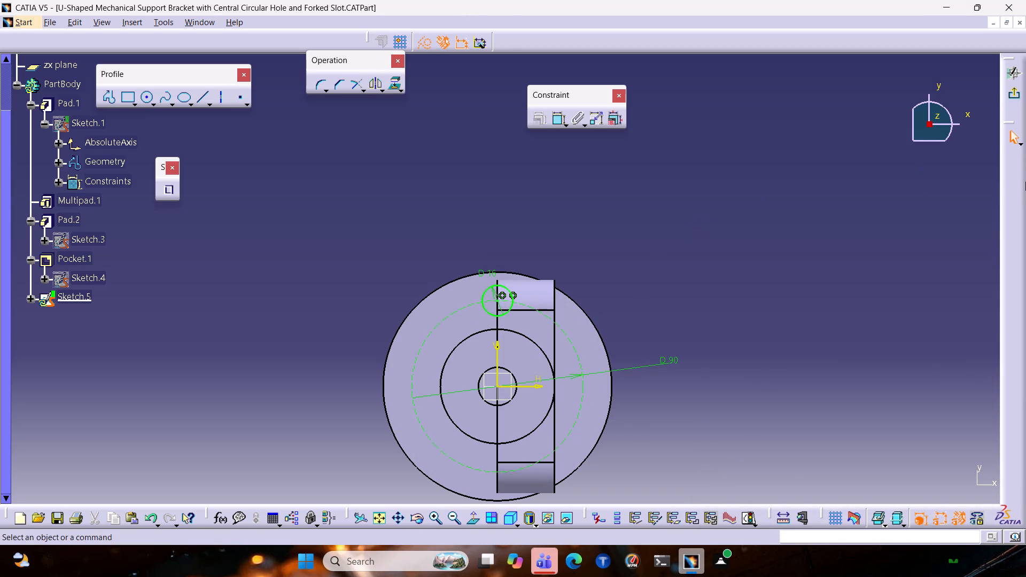
{"action": "left_click", "coordinate": [1019, 92]}
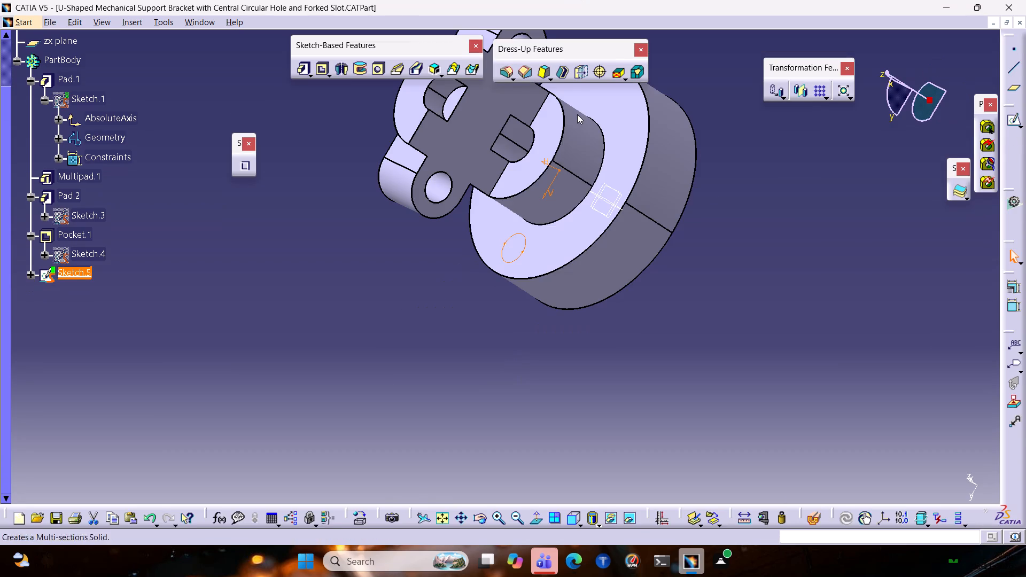
Cut the 16 mm circle through the base as a pocket with the limit type Up to last.
{"action": "left_click", "coordinate": [323, 73]}
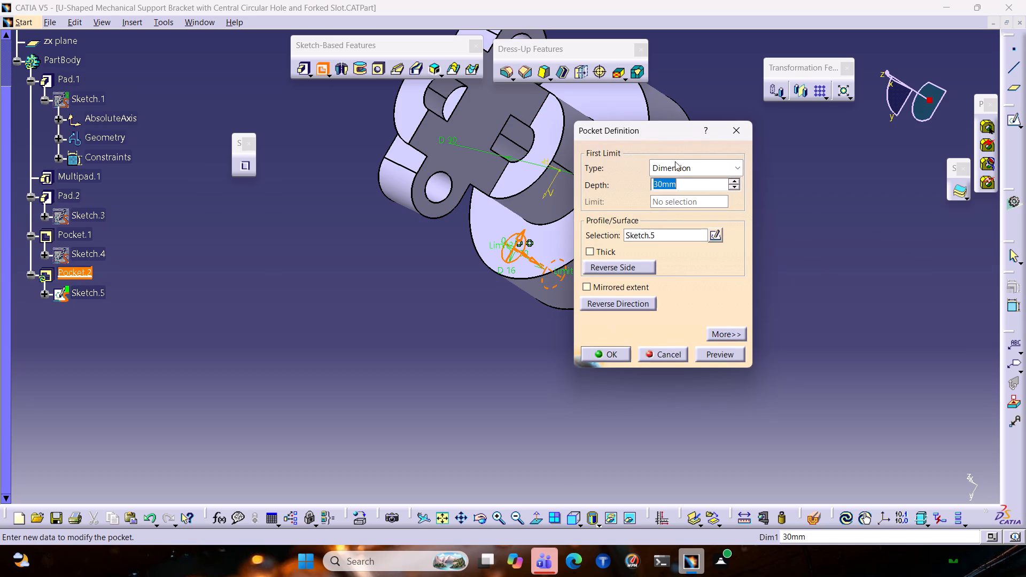
{"action": "left_click", "coordinate": [675, 165]}
{"action": "left_click", "coordinate": [673, 209]}
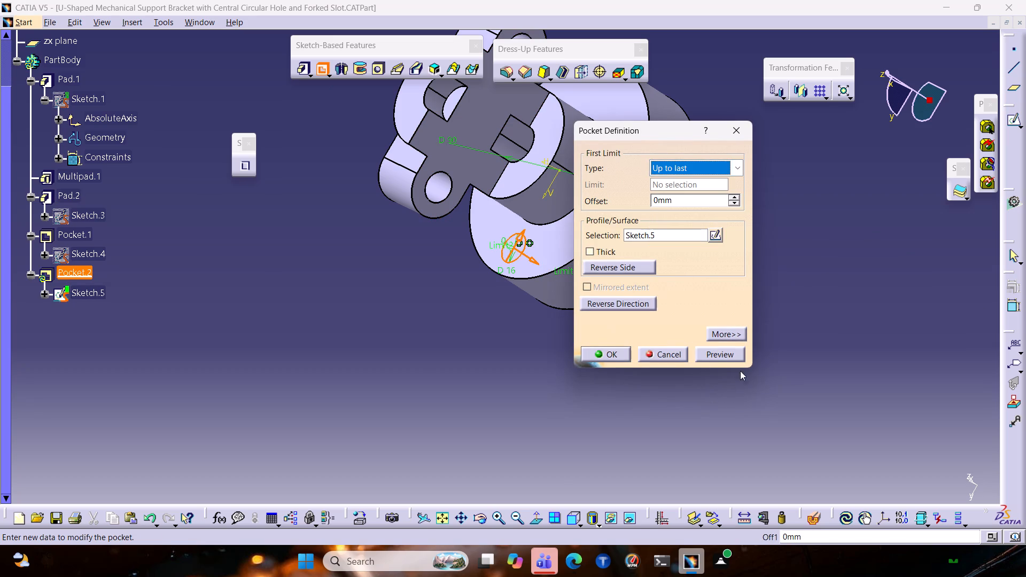
{"action": "left_click", "coordinate": [733, 355]}
{"action": "left_click", "coordinate": [608, 356]}
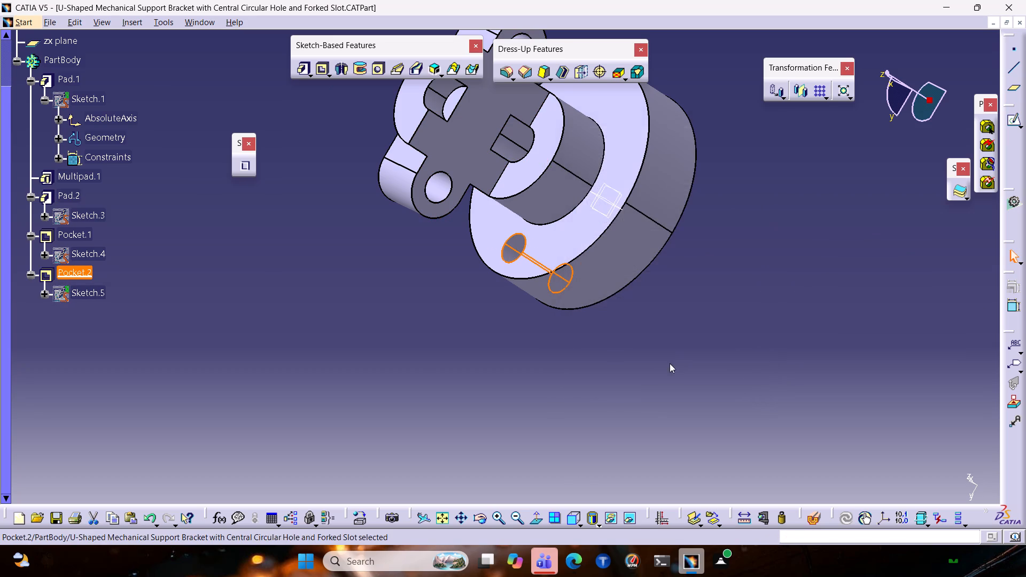
Create a circular pattern of the 16 mm hole with 4 instances as a complete crown, referencing the base disc's flat face.
{"action": "middle_click_drag", "start_coordinate": [711, 365], "coordinate": [783, 276]}
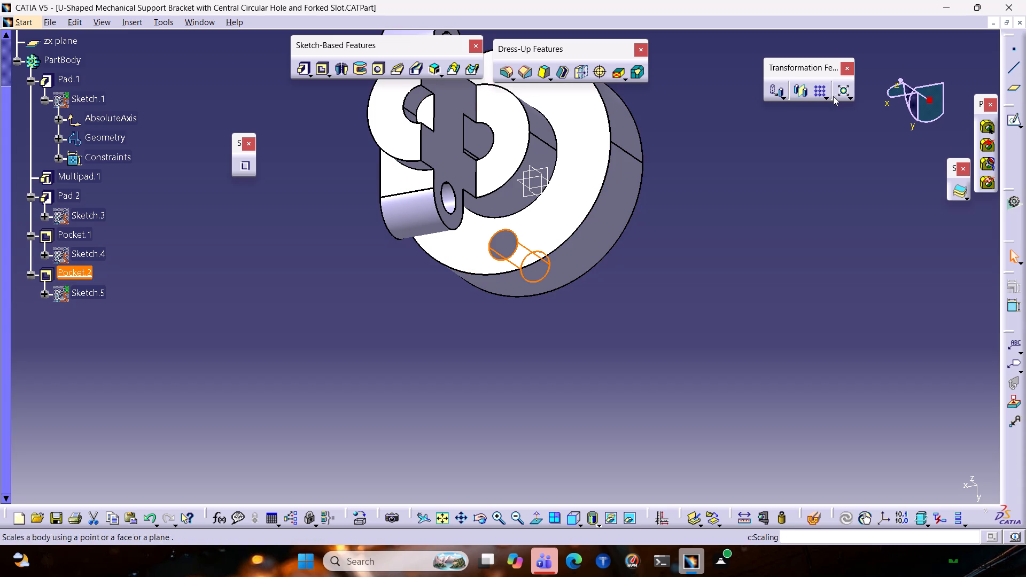
{"action": "left_click", "coordinate": [828, 97]}
{"action": "left_click", "coordinate": [859, 111]}
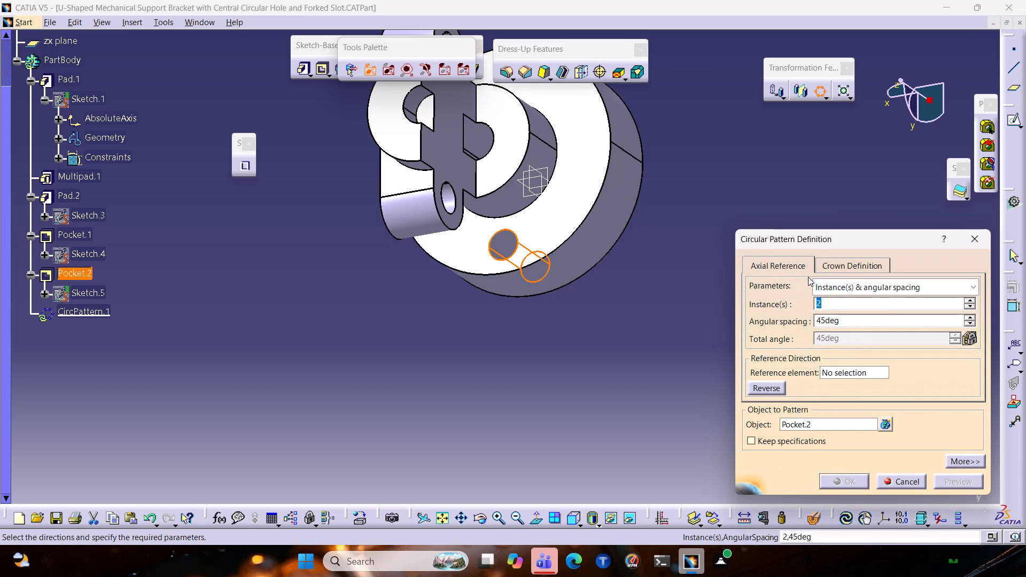
{"action": "key", "text": "4"}
{"action": "left_click", "coordinate": [881, 290]}
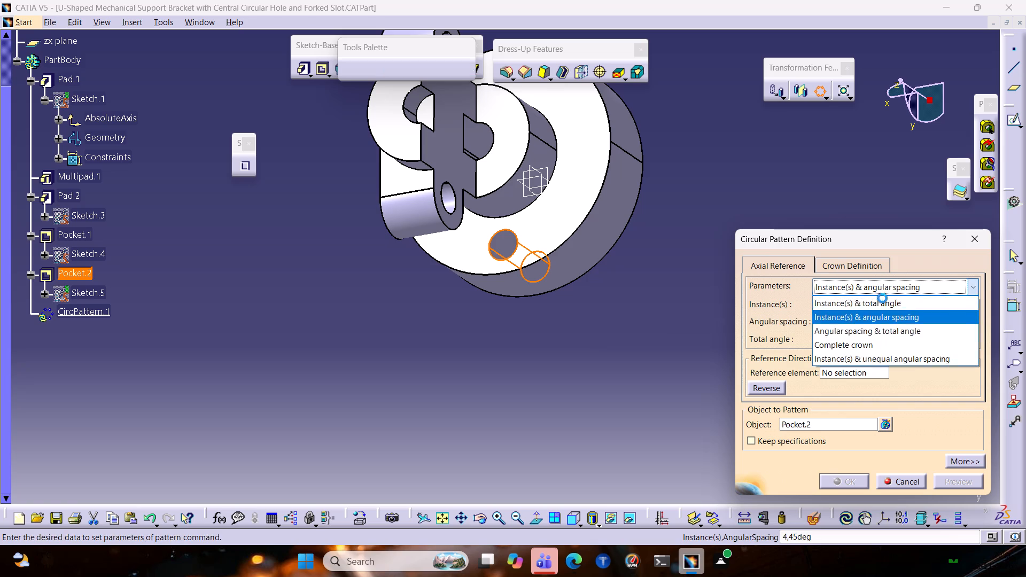
{"action": "left_click", "coordinate": [863, 345]}
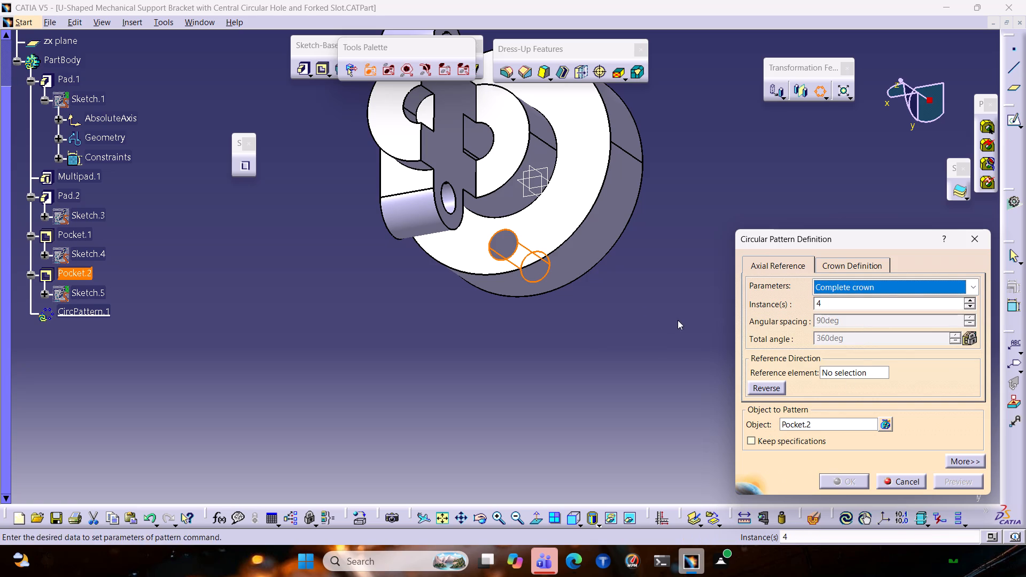
{"action": "left_click", "coordinate": [549, 208]}
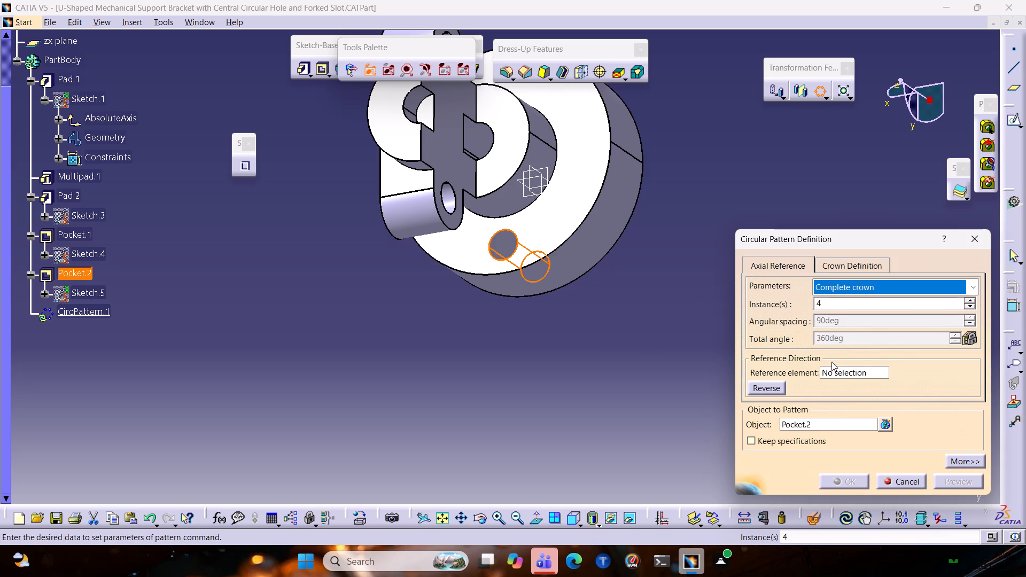
{"action": "left_click", "coordinate": [848, 372]}
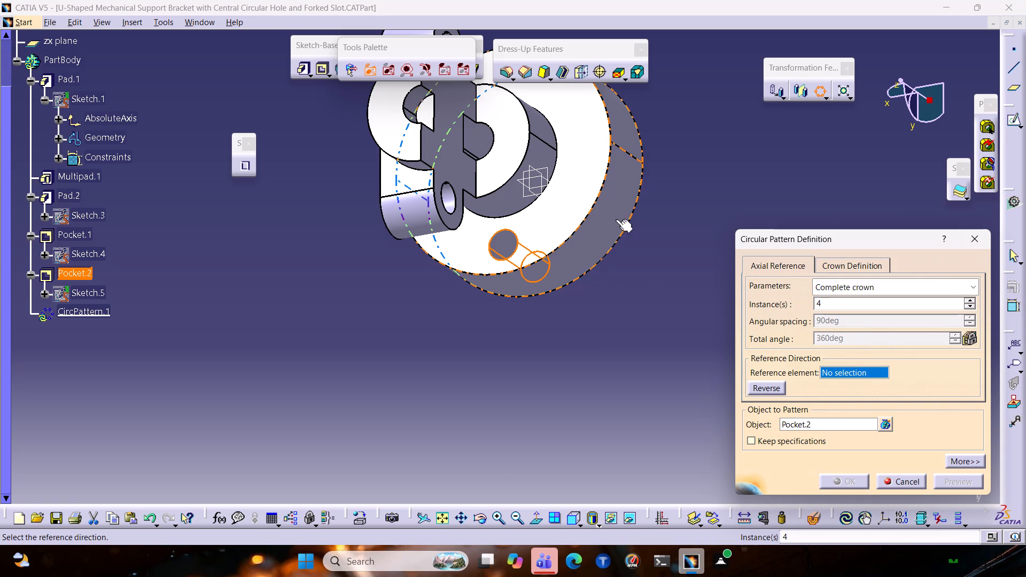
{"action": "left_click", "coordinate": [570, 189]}
{"action": "middle_click_drag", "start_coordinate": [631, 262], "coordinate": [640, 223]}
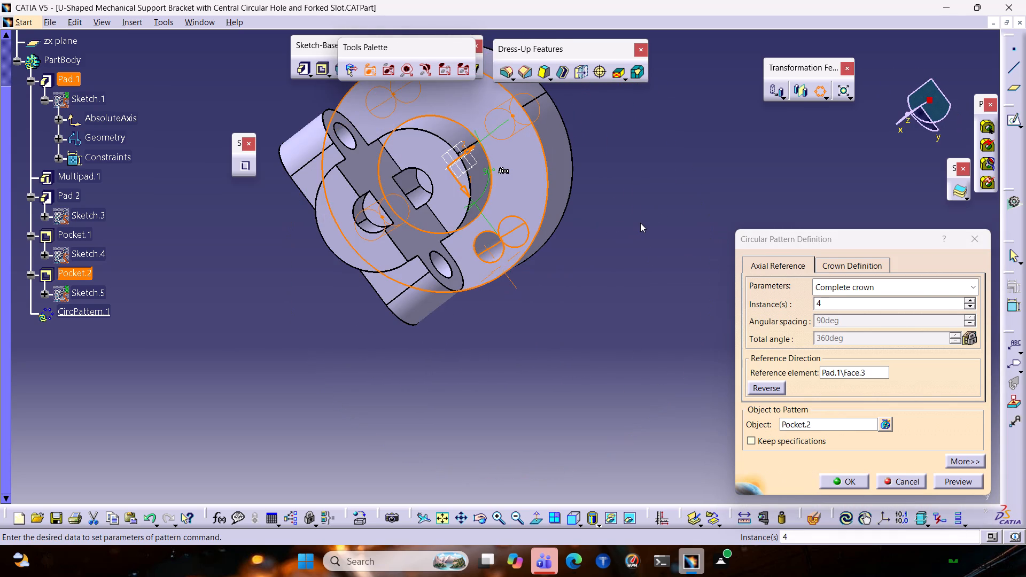
{"action": "left_click", "coordinate": [847, 480]}
{"action": "left_click", "coordinate": [678, 301]}
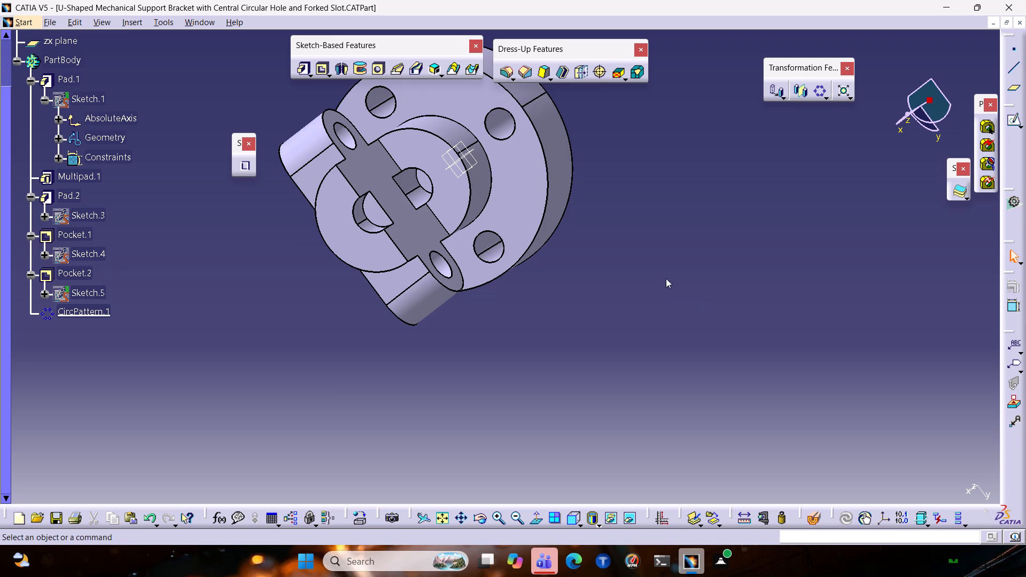
Start a sketch on the base disc's flat underside and draw an origin-centred circle about 110 mm in diameter.
{"action": "middle_click_drag", "start_coordinate": [657, 282], "coordinate": [664, 267]}
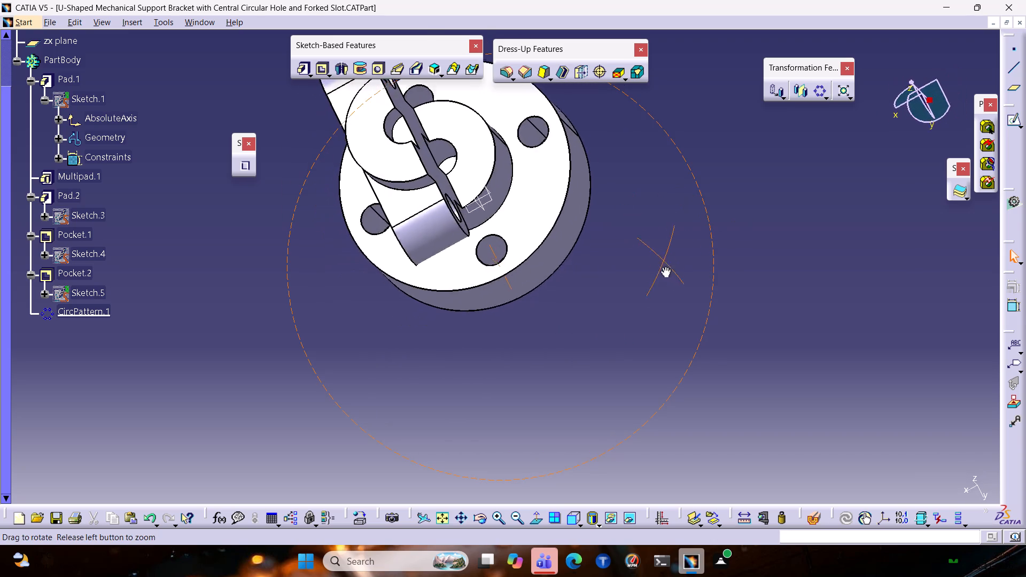
{"action": "middle_click_drag", "start_coordinate": [664, 267], "coordinate": [630, 341]}
{"action": "middle_click_drag", "start_coordinate": [703, 249], "coordinate": [663, 378]}
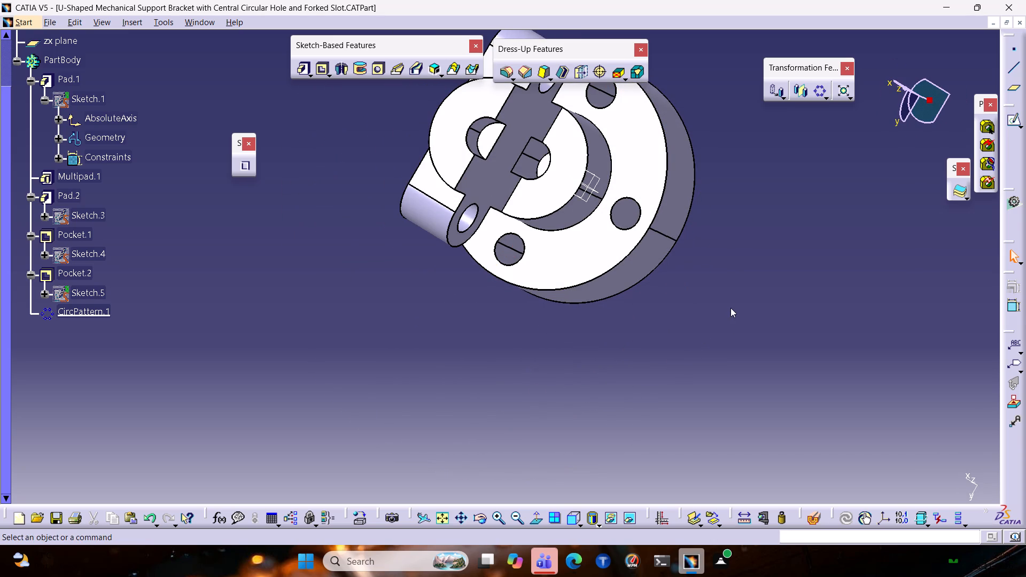
{"action": "middle_click_drag", "start_coordinate": [732, 325], "coordinate": [334, 161]}
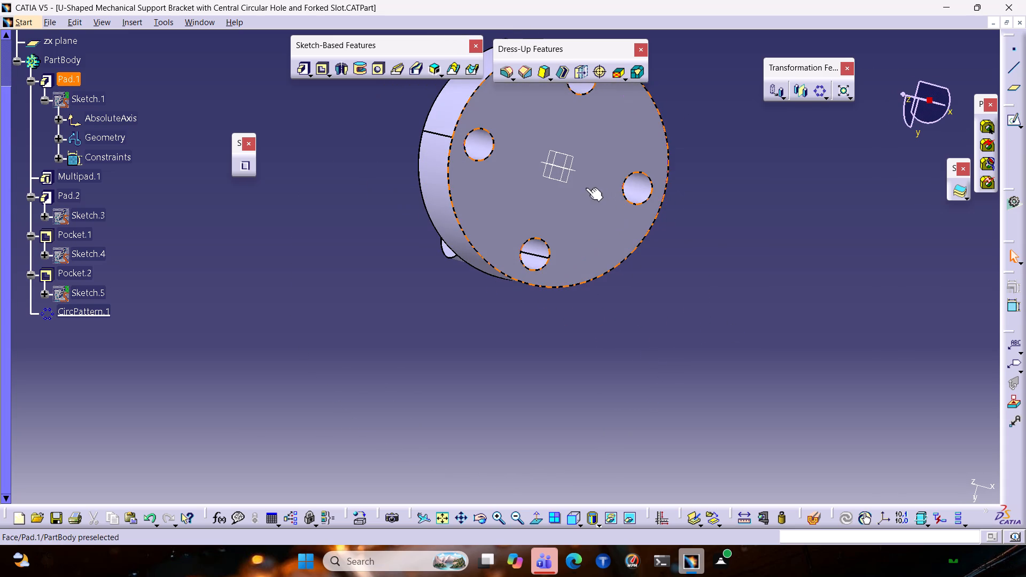
{"action": "left_click", "coordinate": [586, 187]}
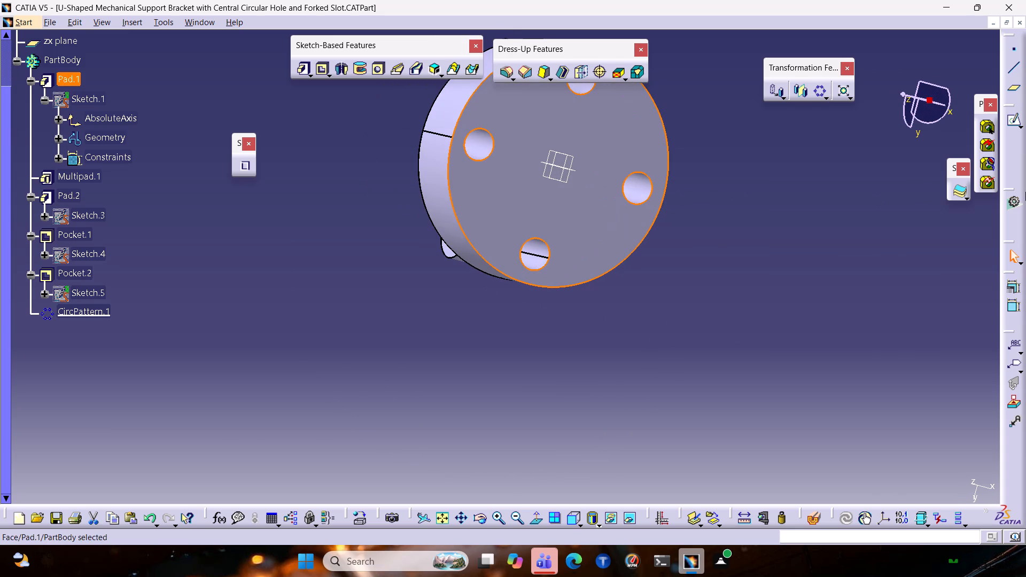
{"action": "left_click", "coordinate": [1015, 121]}
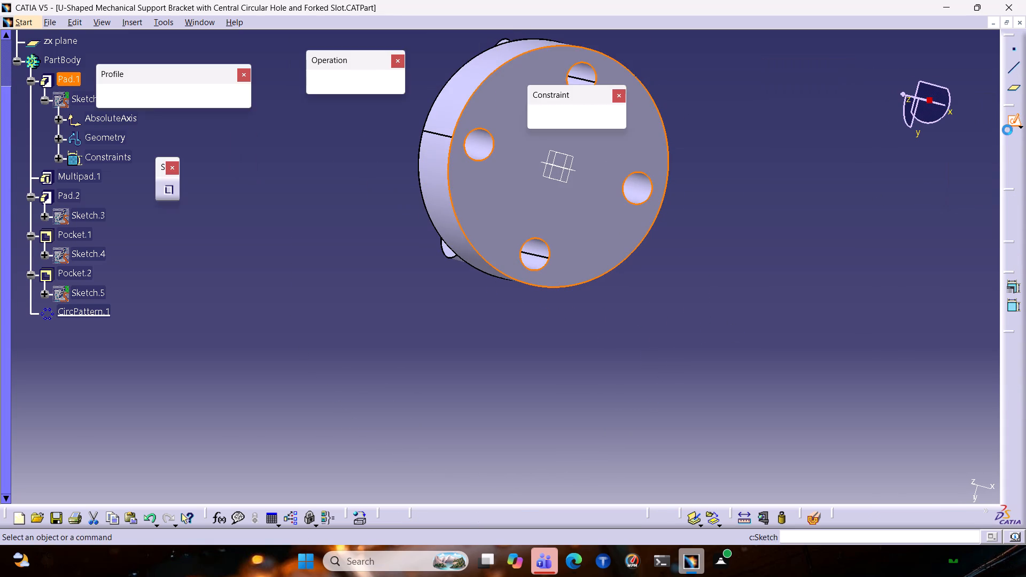
{"action": "middle_click_drag", "start_coordinate": [705, 184], "coordinate": [719, 251]}
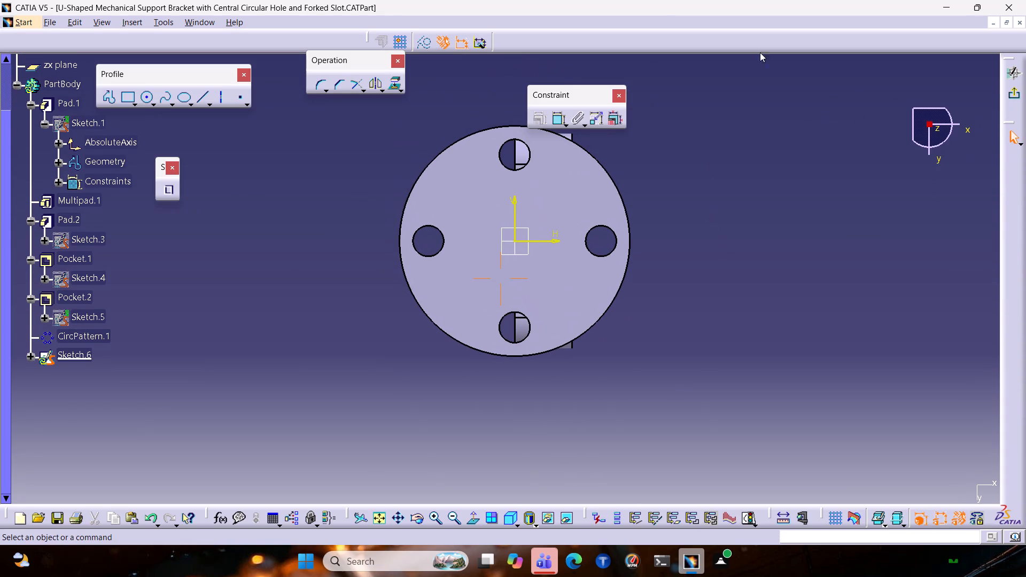
{"action": "left_click", "coordinate": [141, 98]}
{"action": "left_click", "coordinate": [516, 241]}
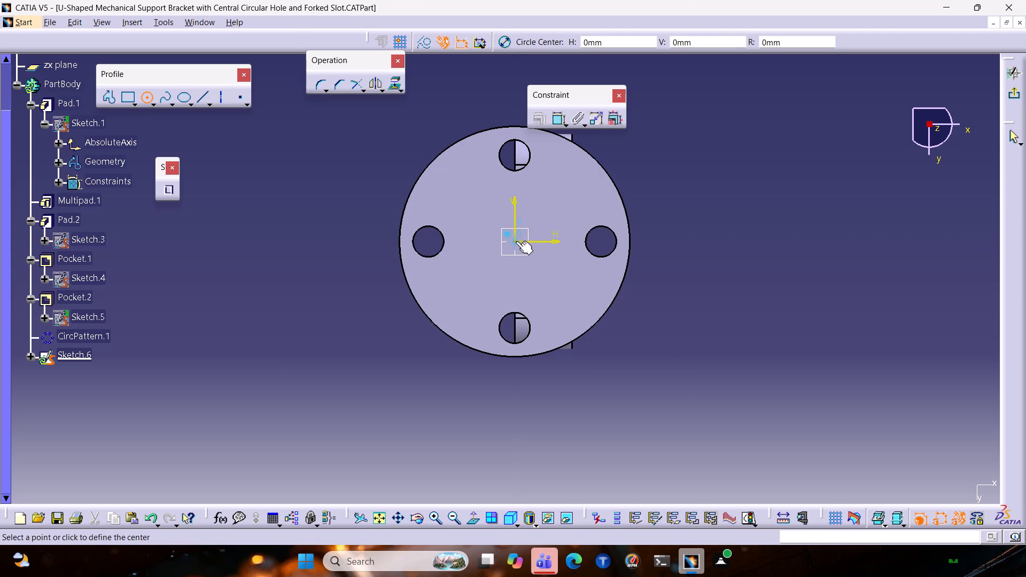
{"action": "left_click", "coordinate": [556, 337]}
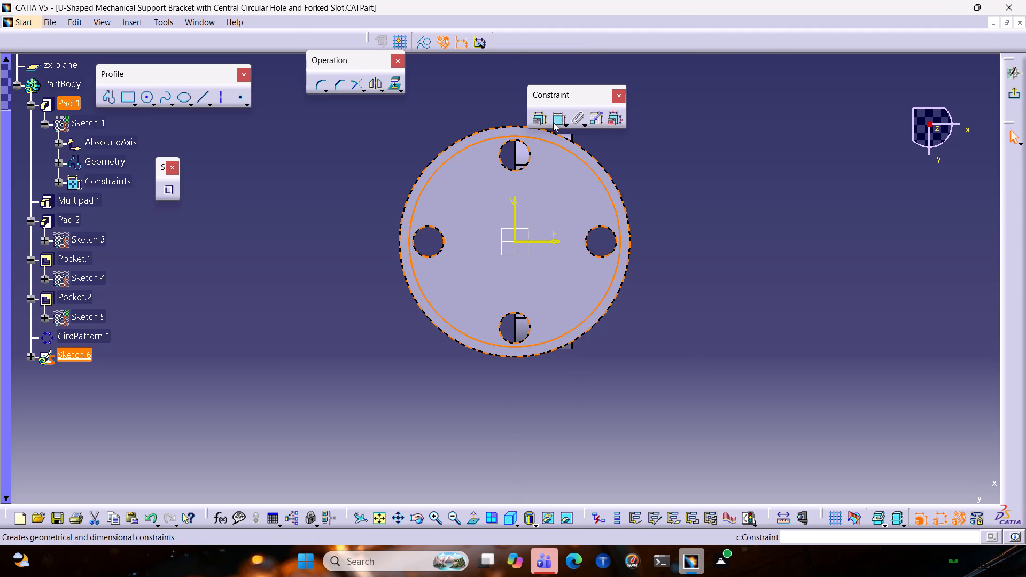
Constrain the new circle's diameter to 110 mm and exit the sketch.
{"action": "left_click", "coordinate": [554, 122]}
{"action": "left_click", "coordinate": [667, 202]}
{"action": "double_click", "coordinate": [670, 199]}
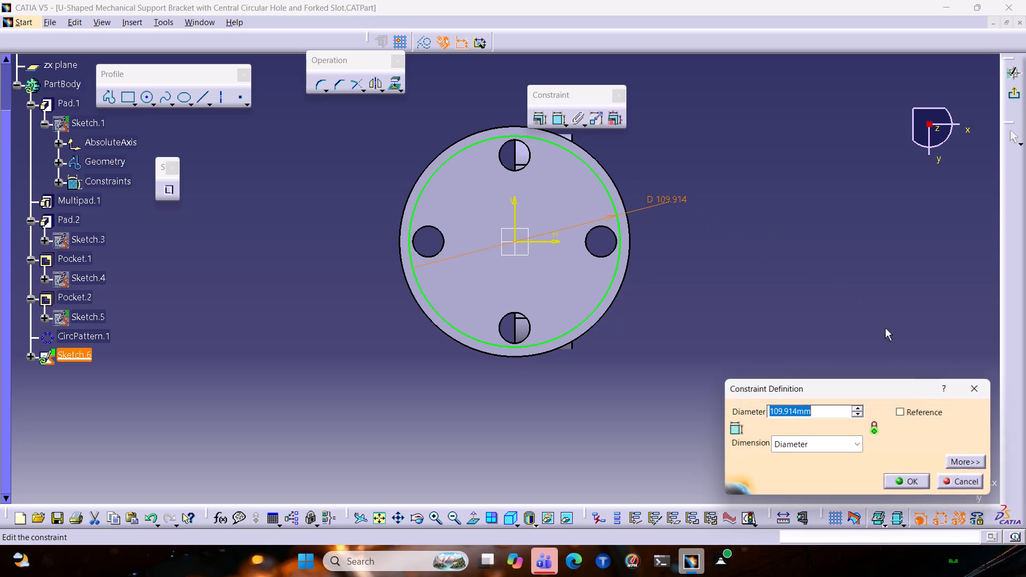
{"action": "type", "text": "110"}
{"action": "key", "text": "Return"}
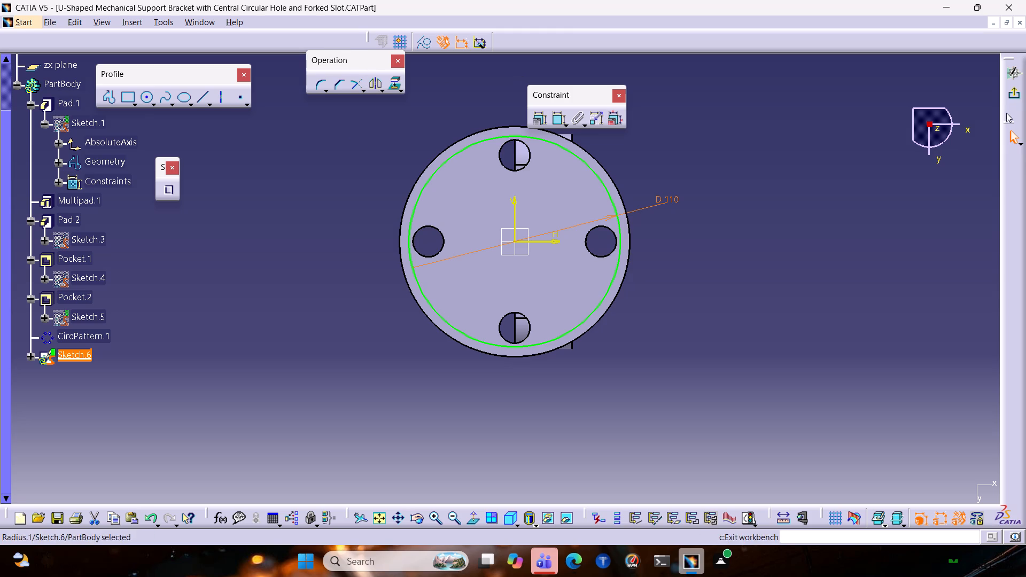
{"action": "left_click", "coordinate": [1013, 96]}
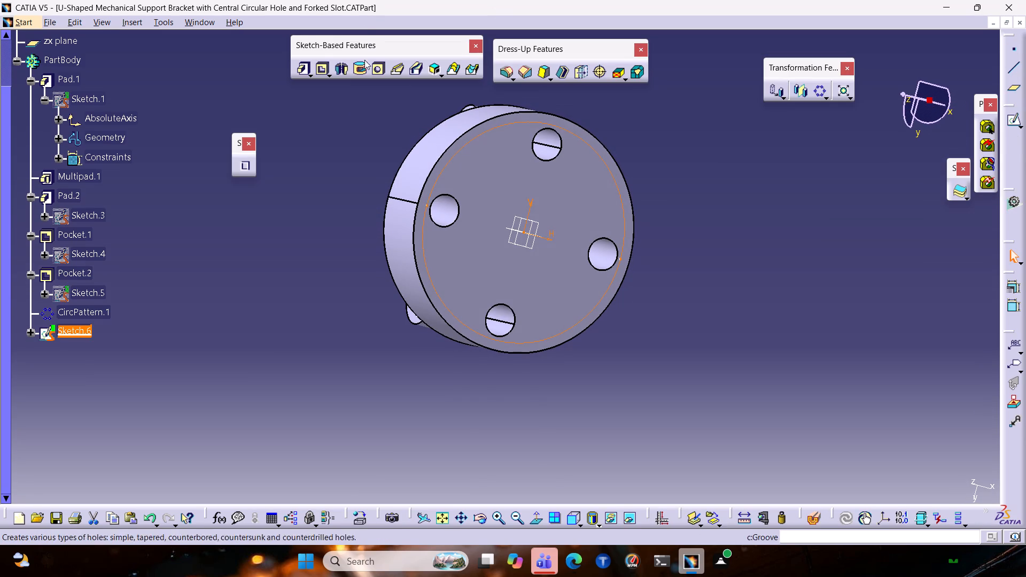
Pocket the 110 mm circle into the base's underside with a dimension depth of 15 mm.
{"action": "left_click", "coordinate": [324, 68]}
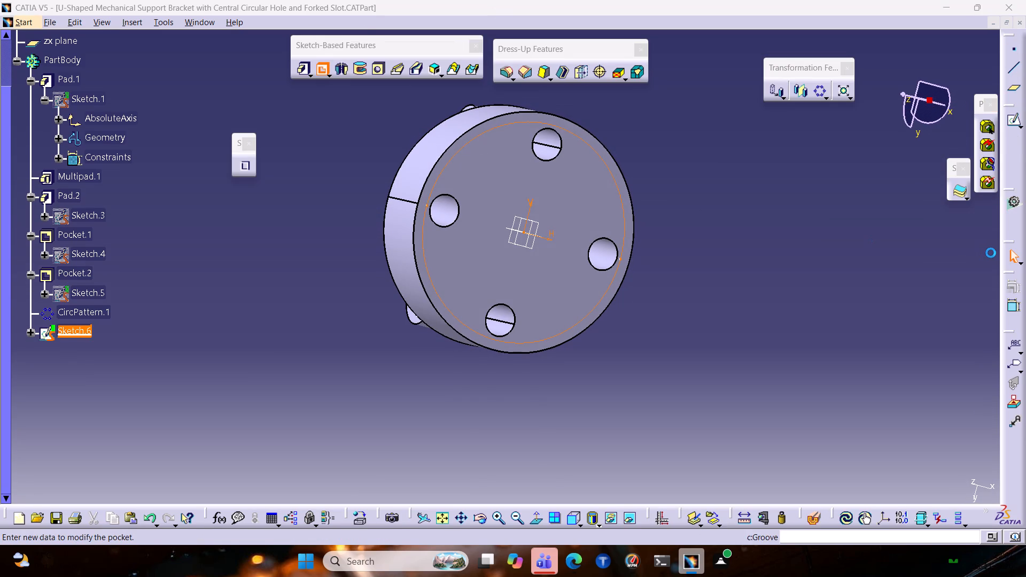
{"action": "left_click", "coordinate": [689, 175]}
{"action": "left_click", "coordinate": [688, 185]}
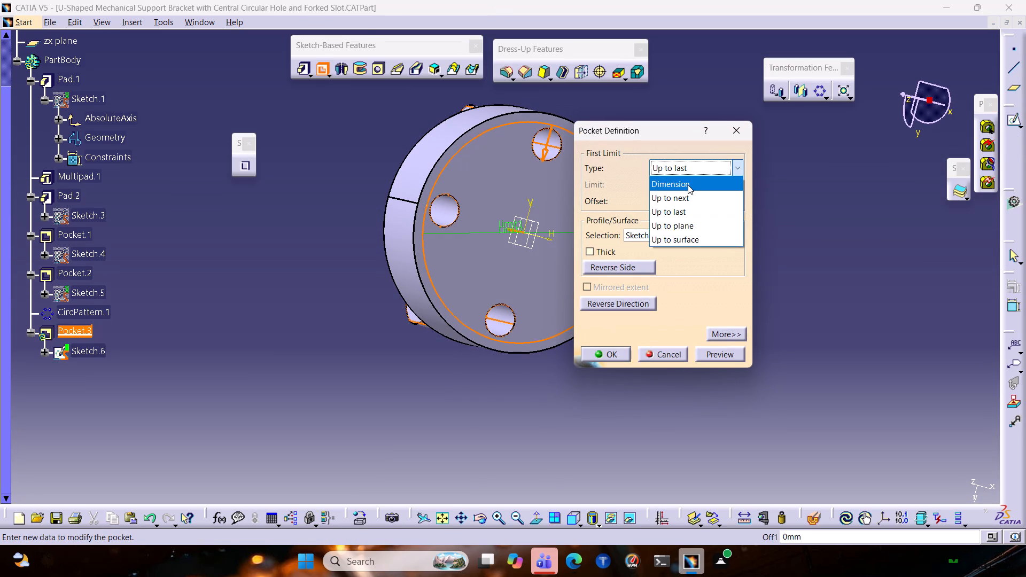
{"action": "left_click_drag", "start_coordinate": [687, 185], "coordinate": [619, 192]}
{"action": "type", "text": "15"}
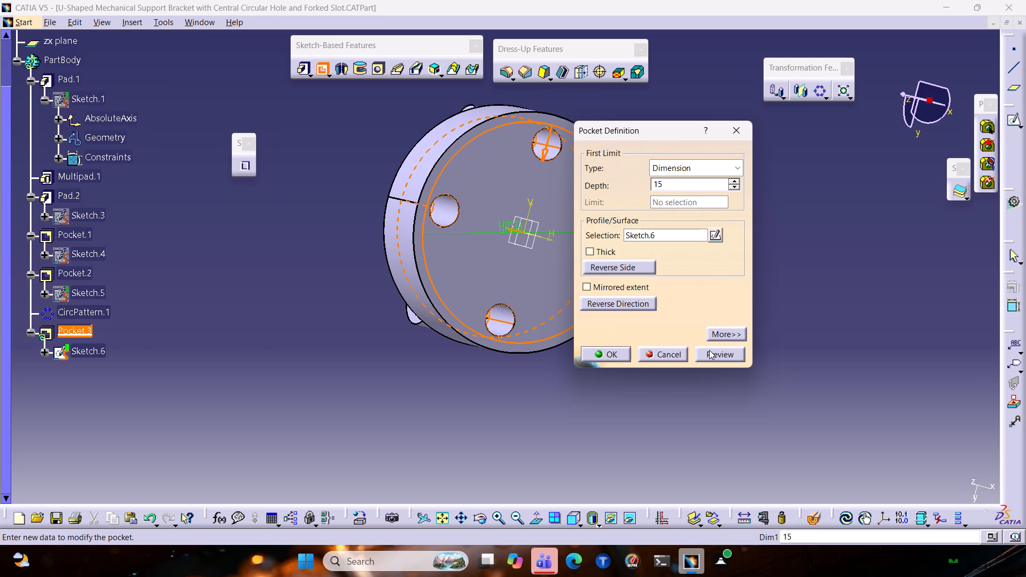
{"action": "left_click", "coordinate": [709, 349]}
{"action": "left_click", "coordinate": [613, 349]}
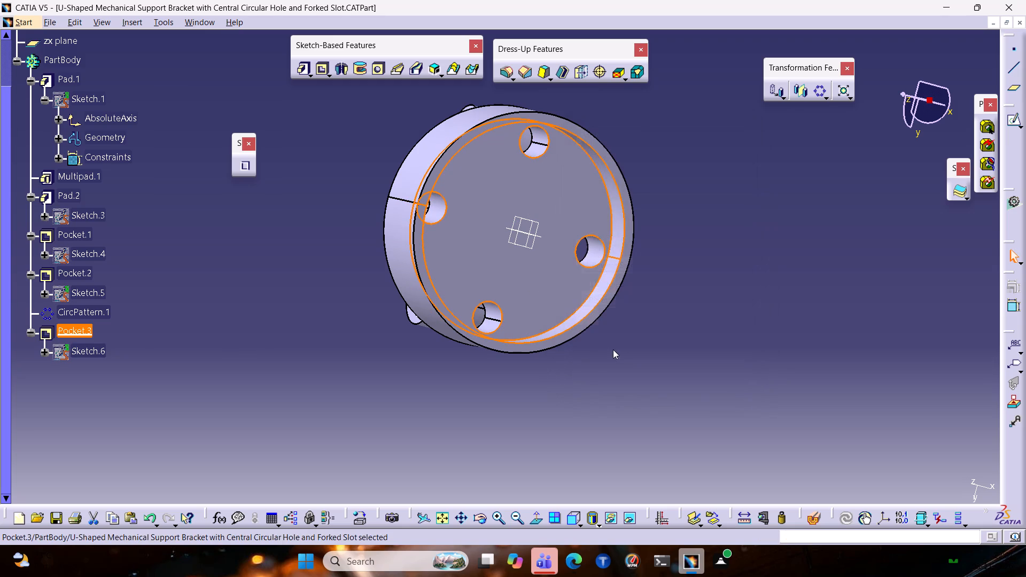
{"action": "left_click", "coordinate": [672, 266]}
Sketch on the half-round face inside the central hole, project that face's outline into the sketch, and exit.
{"action": "middle_click_drag", "start_coordinate": [672, 266], "coordinate": [381, 225]}
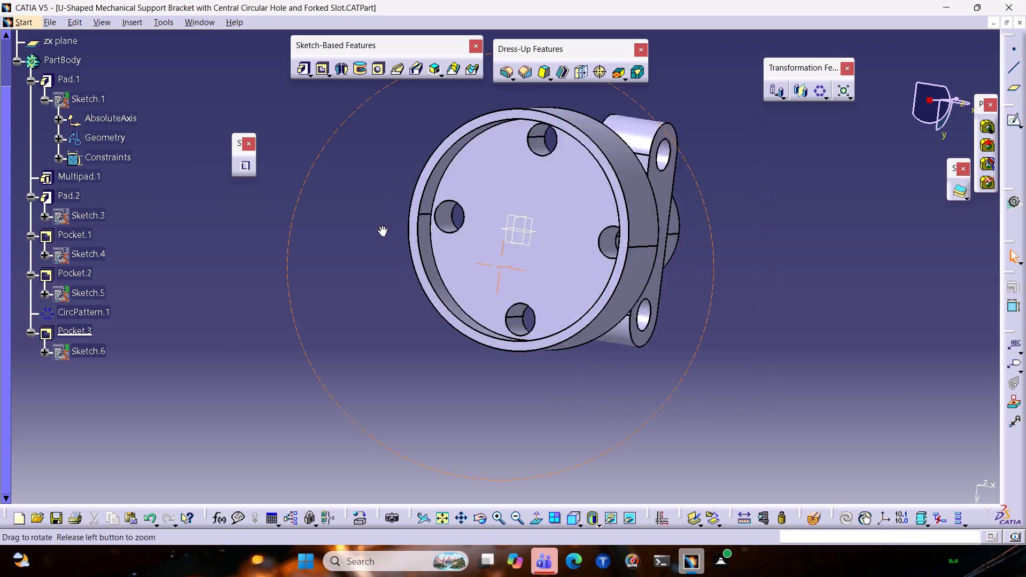
{"action": "middle_click_drag", "start_coordinate": [381, 225], "coordinate": [271, 314]}
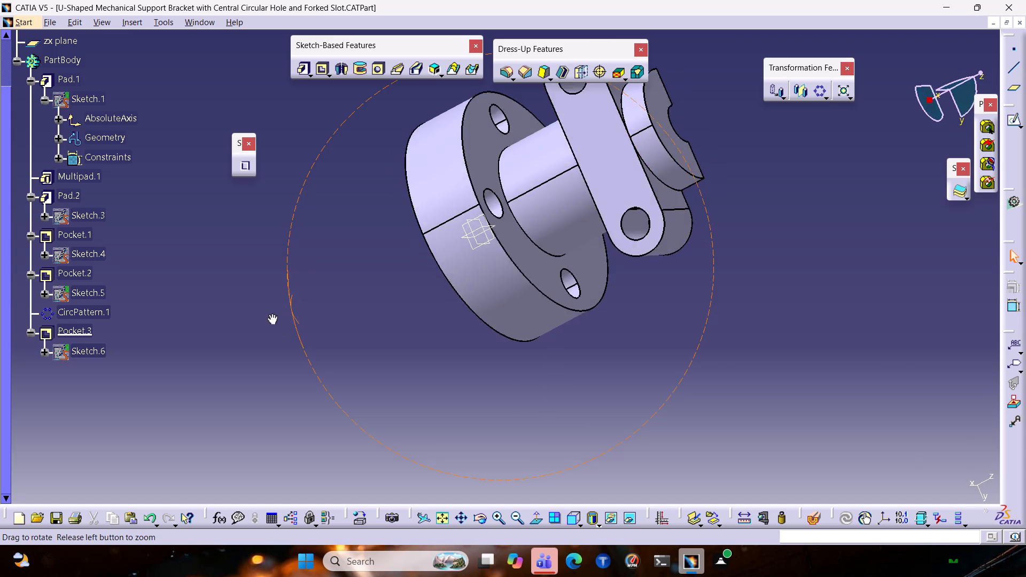
{"action": "middle_click_drag", "start_coordinate": [271, 314], "coordinate": [244, 326]}
{"action": "middle_click_drag", "start_coordinate": [681, 290], "coordinate": [399, 328]}
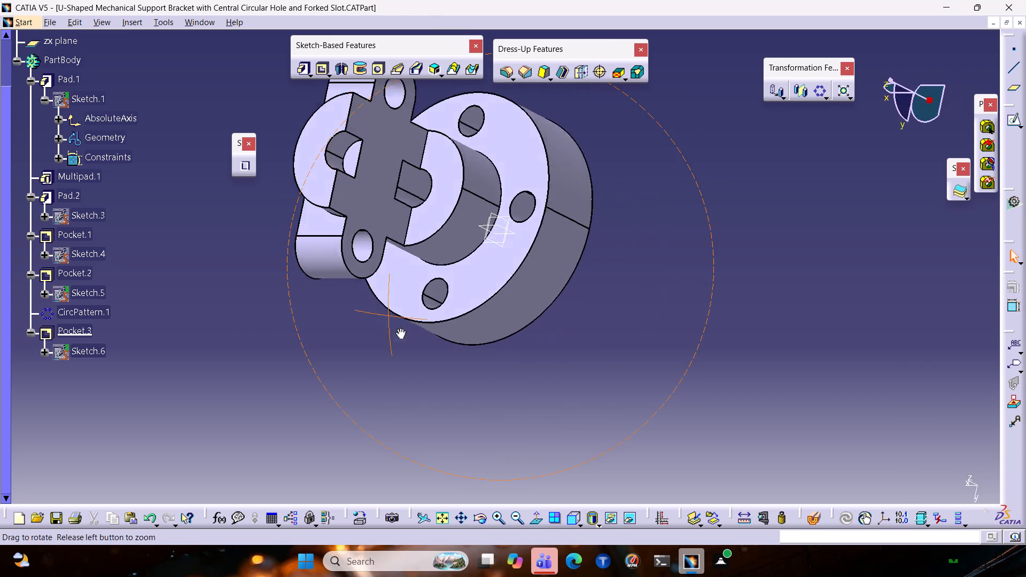
{"action": "middle_click_drag", "start_coordinate": [399, 328], "coordinate": [501, 330]}
{"action": "left_click", "coordinate": [426, 188]}
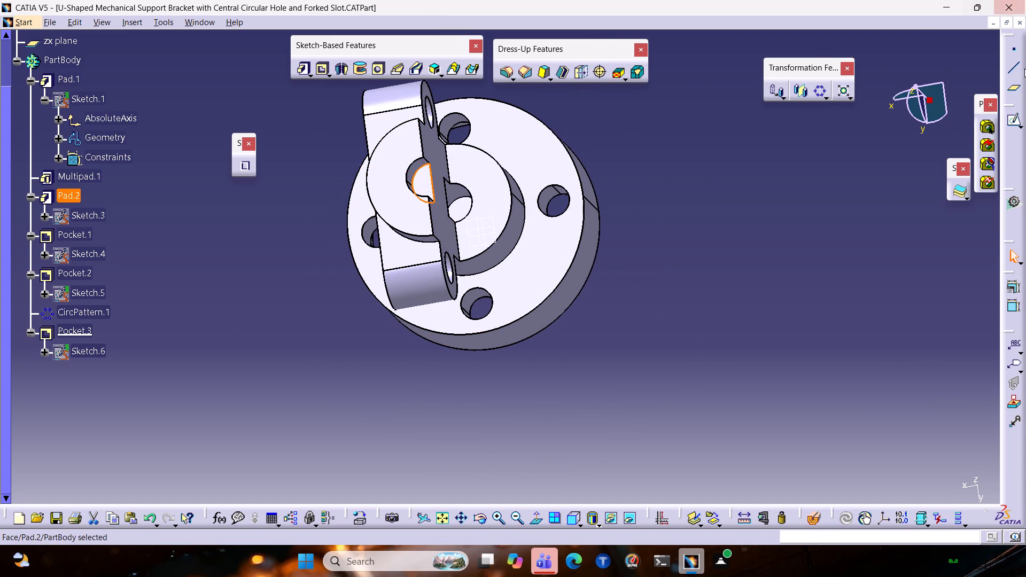
{"action": "left_click", "coordinate": [1012, 122]}
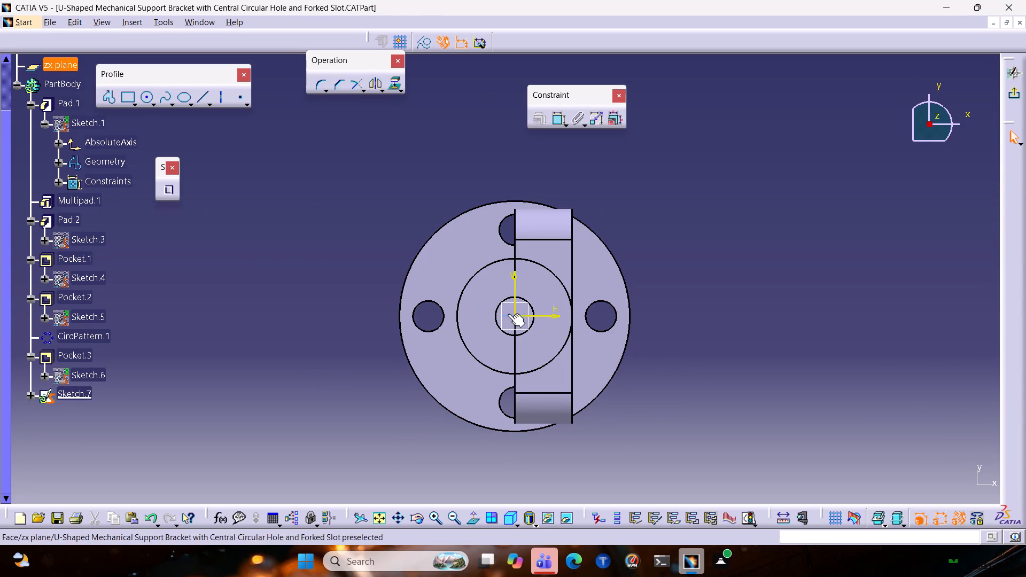
{"action": "left_click", "coordinate": [525, 312]}
{"action": "left_click", "coordinate": [393, 84]}
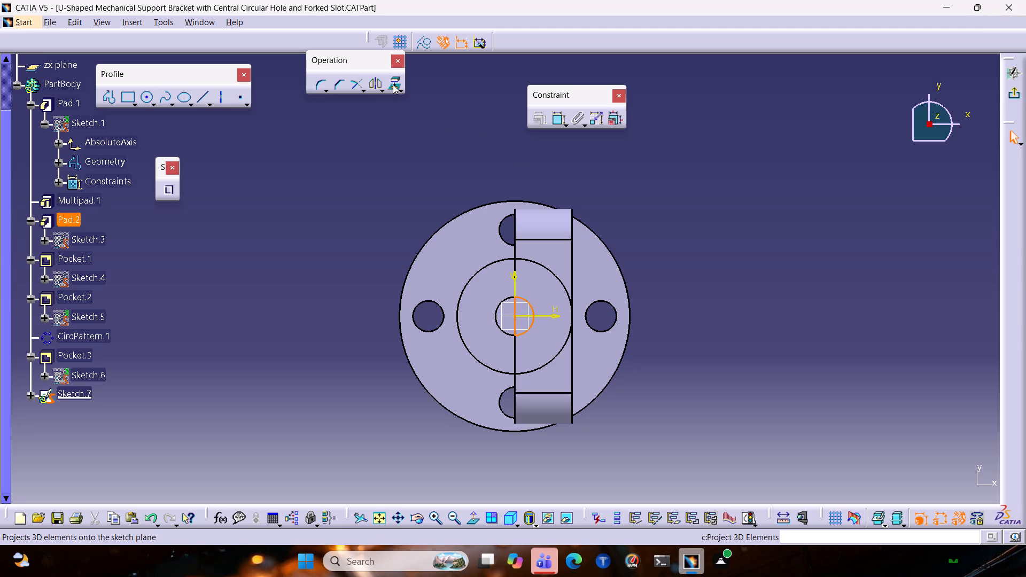
{"action": "left_click", "coordinate": [908, 482]}
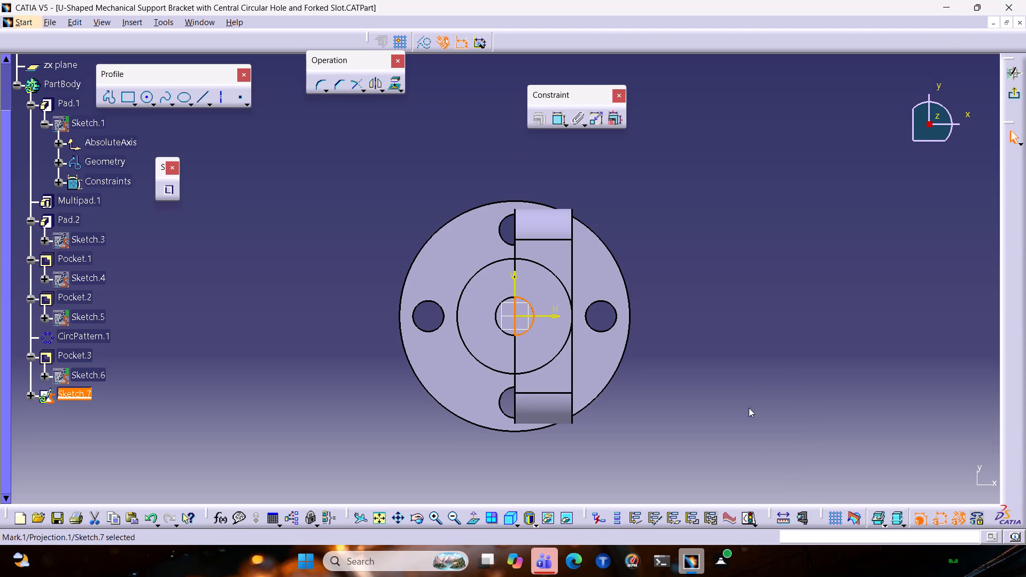
{"action": "left_click", "coordinate": [1008, 99]}
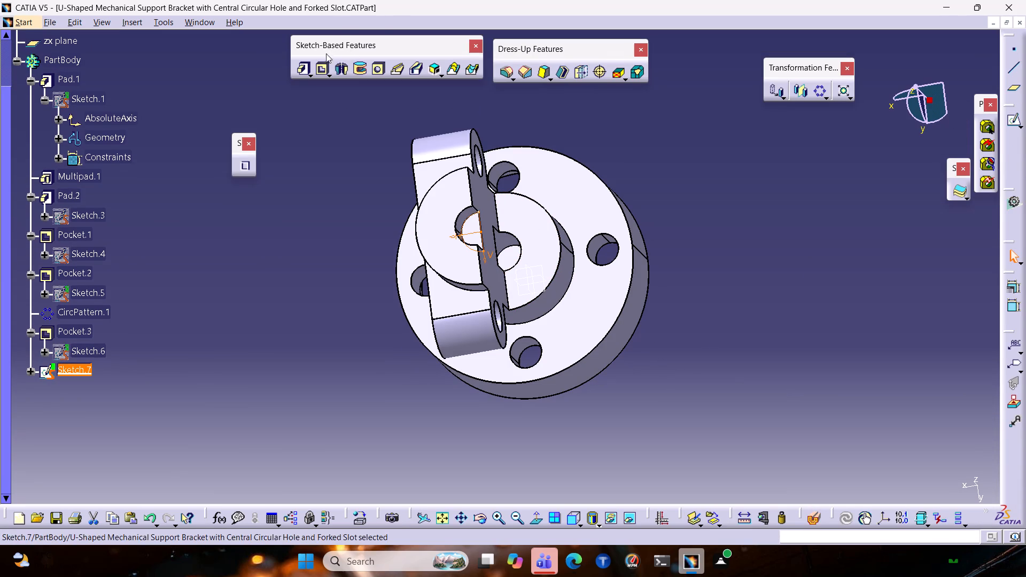
Pocket the projected half-round profile inside the central hole, setting the limit type to Up to next.
{"action": "left_click", "coordinate": [319, 65]}
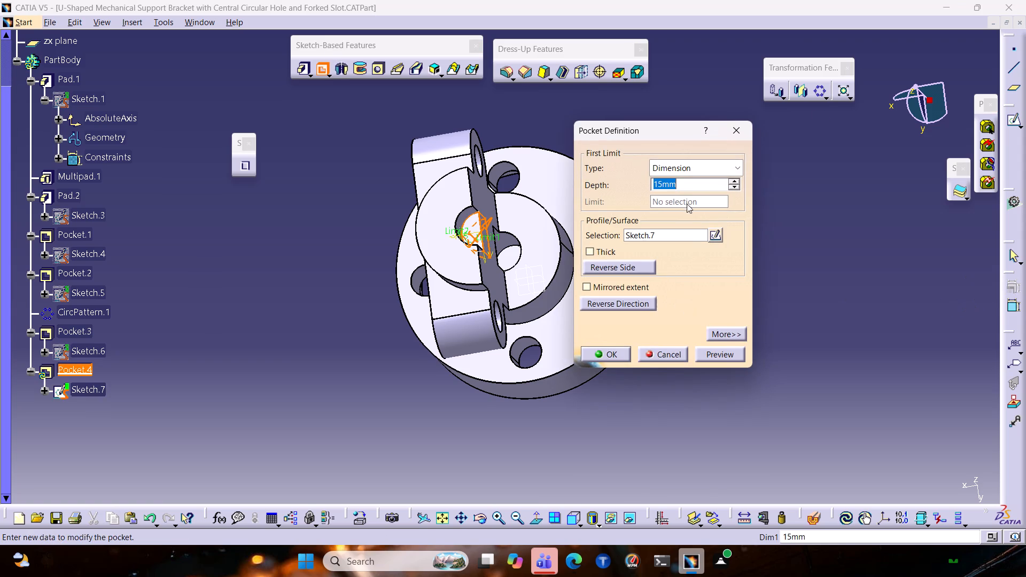
{"action": "left_click", "coordinate": [688, 170]}
{"action": "left_click", "coordinate": [686, 209]}
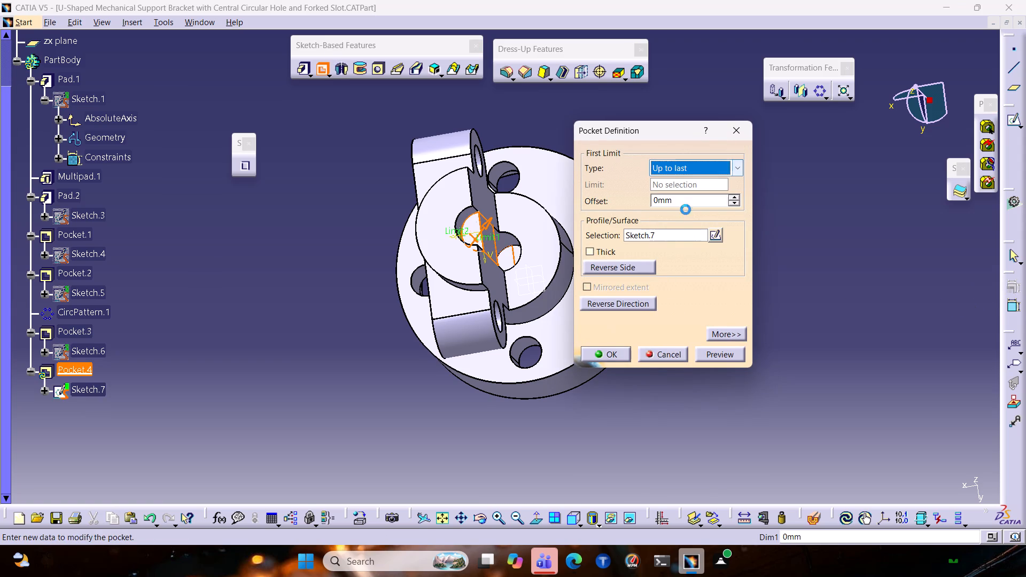
{"action": "left_click", "coordinate": [721, 353]}
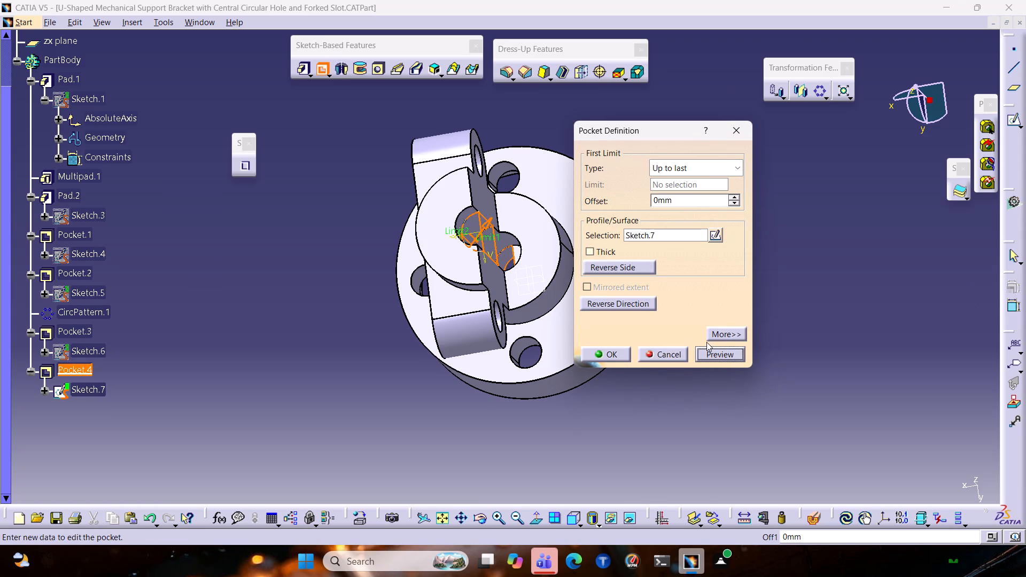
{"action": "middle_click", "coordinate": [552, 300]}
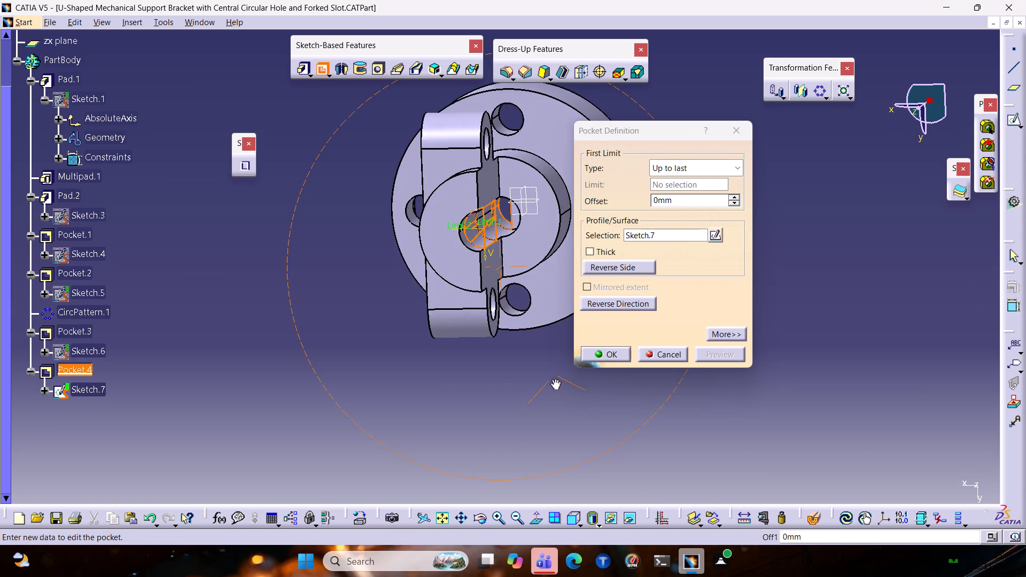
{"action": "left_click", "coordinate": [662, 171]}
{"action": "left_click", "coordinate": [684, 200]}
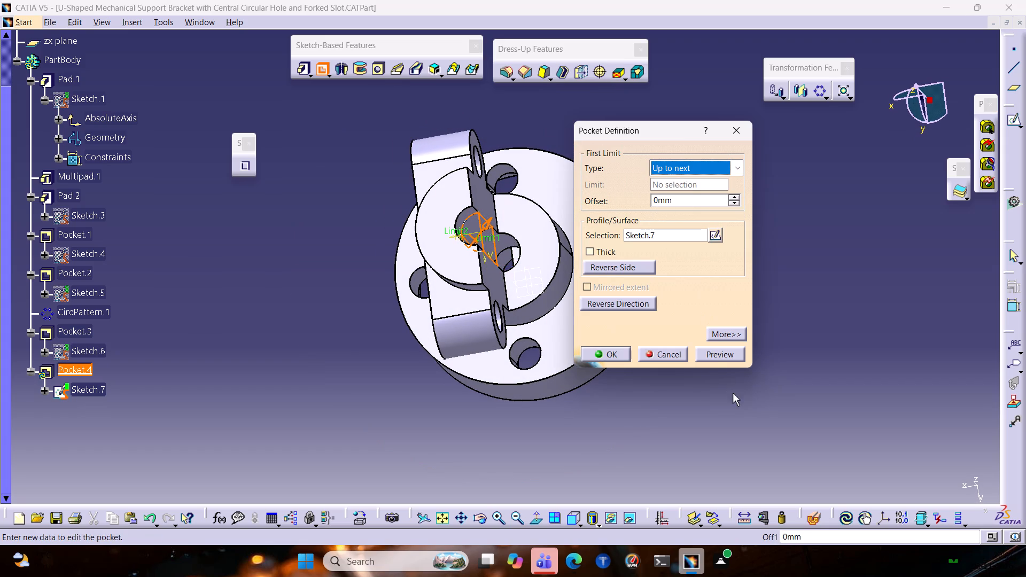
{"action": "left_click", "coordinate": [728, 360]}
{"action": "left_click", "coordinate": [609, 353]}
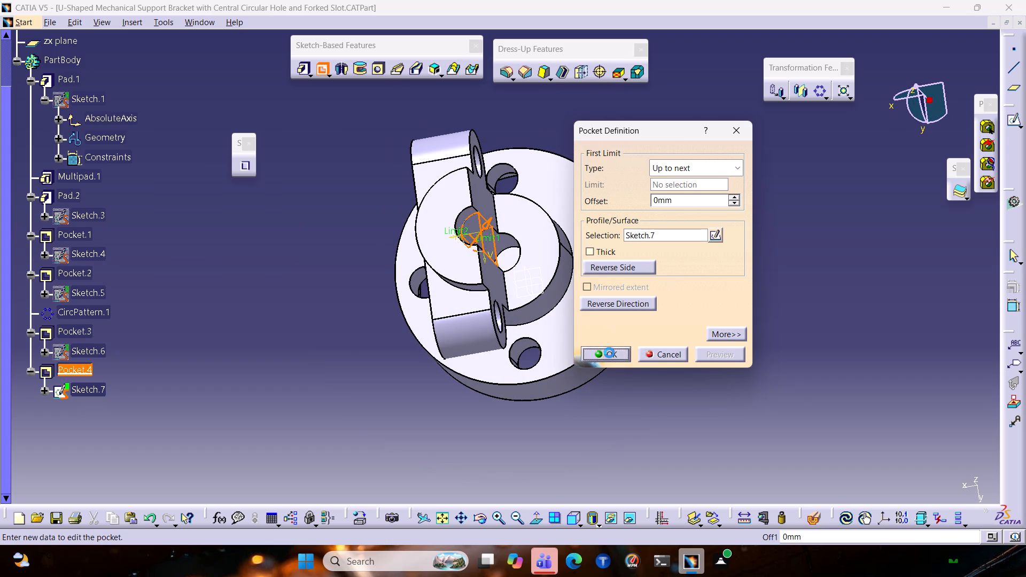
{"action": "left_click", "coordinate": [684, 324]}
In the front view, measure the centre distance between the two holes of the rounded lug plate.
{"action": "middle_click_drag", "start_coordinate": [688, 325], "coordinate": [663, 309], "text": "ctrl"}
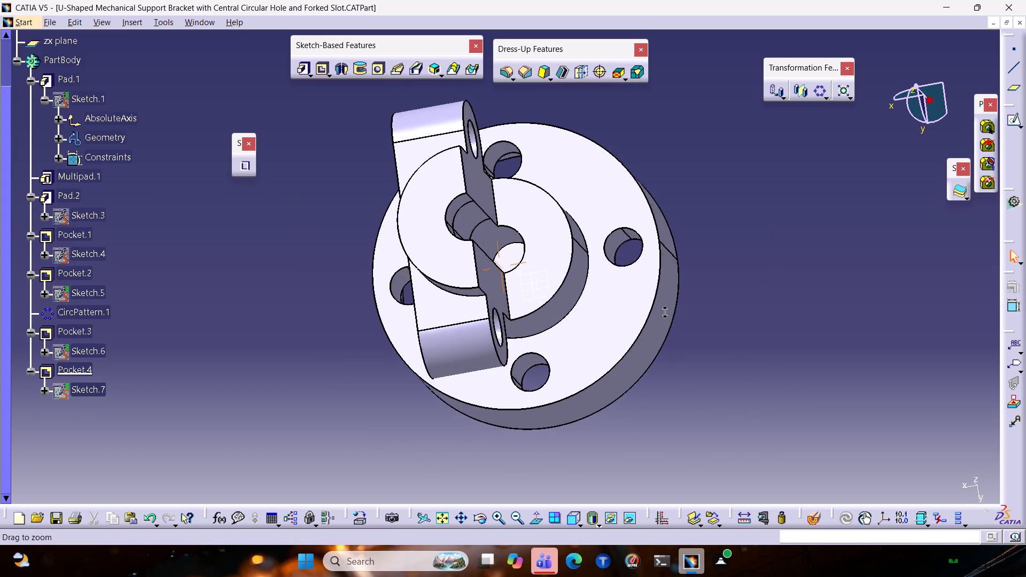
{"action": "middle_click_drag", "start_coordinate": [663, 309], "coordinate": [664, 308], "text": "ctrl"}
{"action": "middle_click_drag", "start_coordinate": [694, 362], "coordinate": [509, 470]}
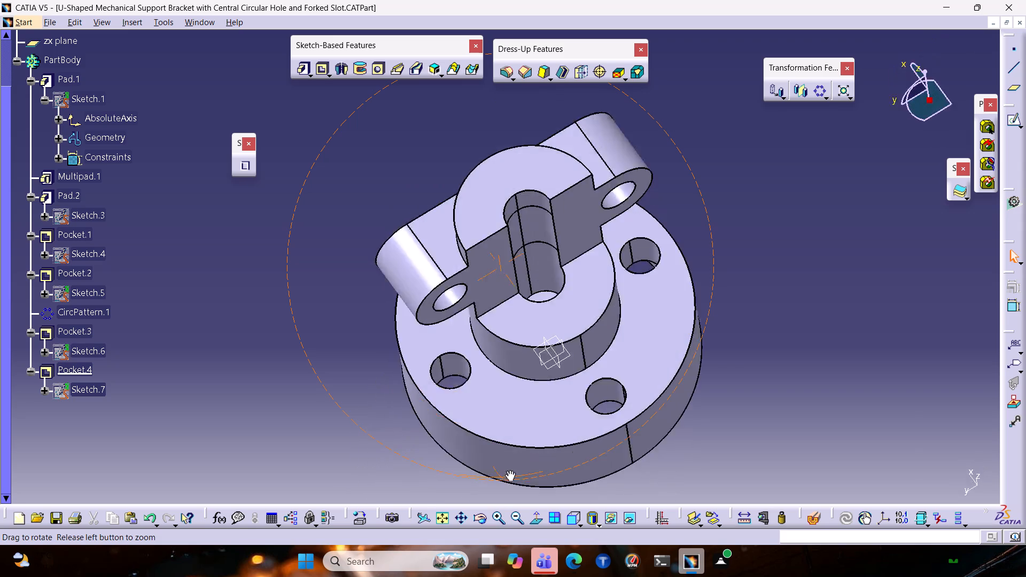
{"action": "middle_click_drag", "start_coordinate": [509, 470], "coordinate": [647, 475]}
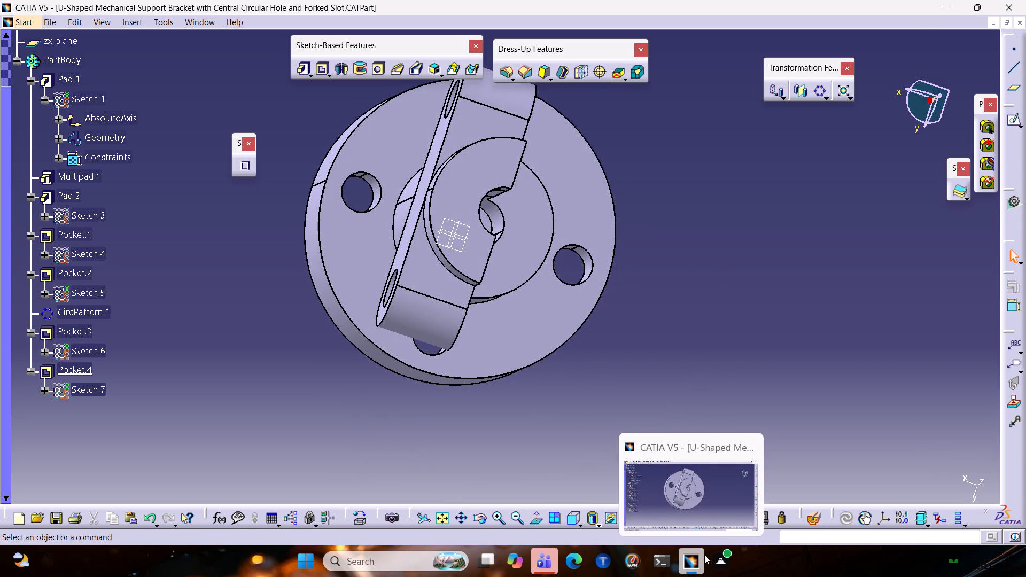
{"action": "left_click", "coordinate": [608, 419]}
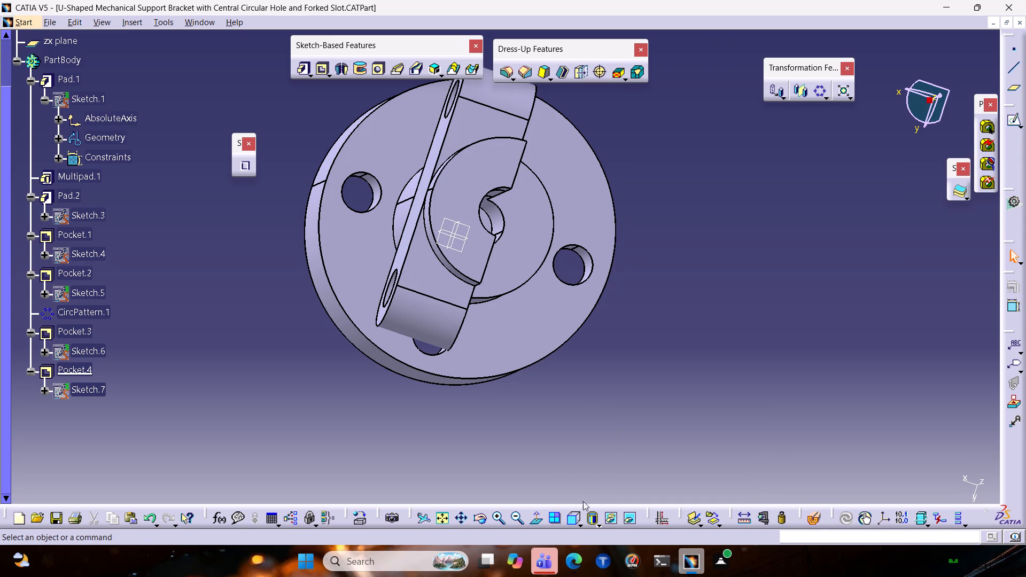
{"action": "left_click", "coordinate": [576, 521]}
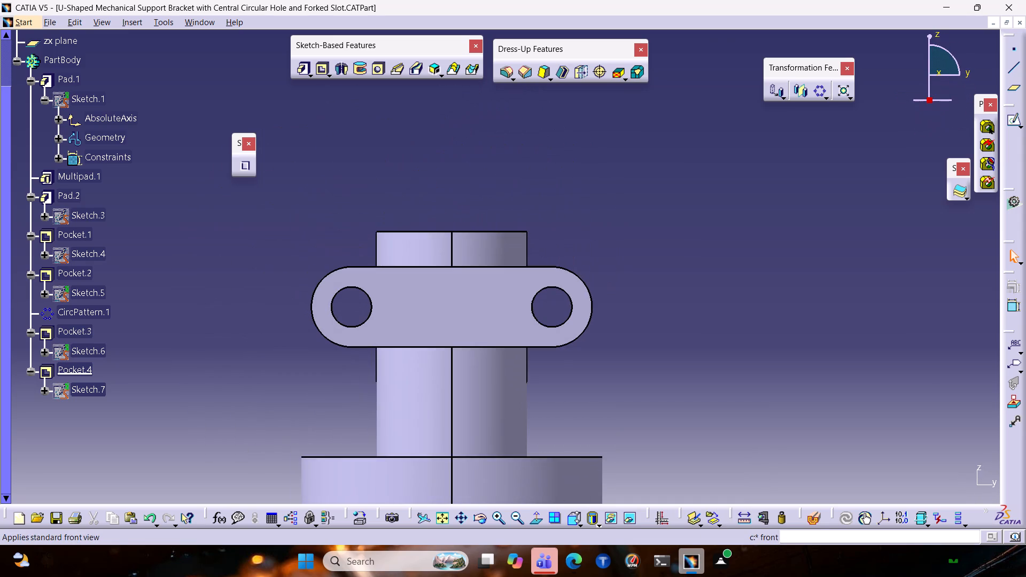
{"action": "middle_click_drag", "start_coordinate": [585, 381], "coordinate": [594, 275]}
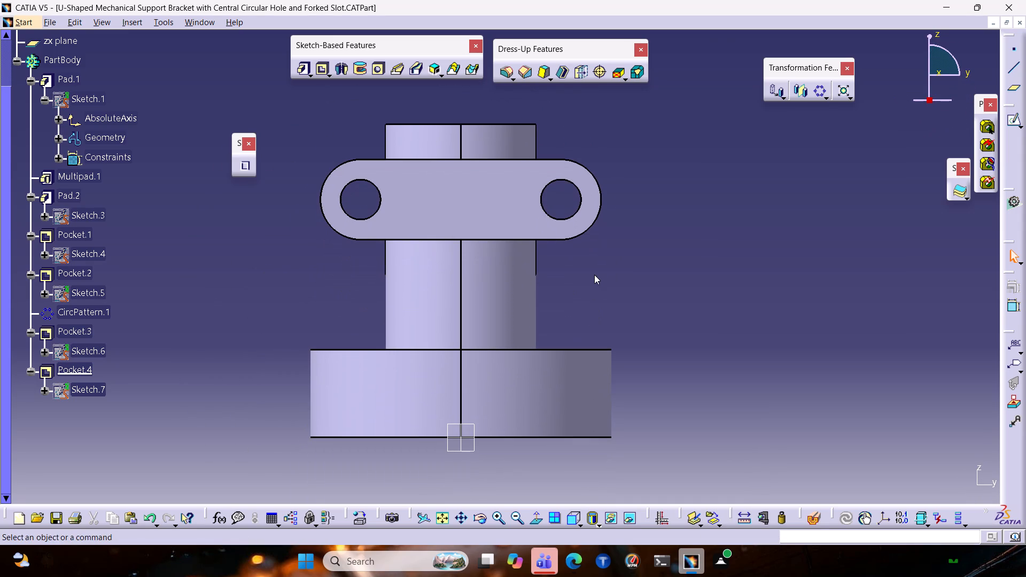
{"action": "left_click", "coordinate": [736, 523]}
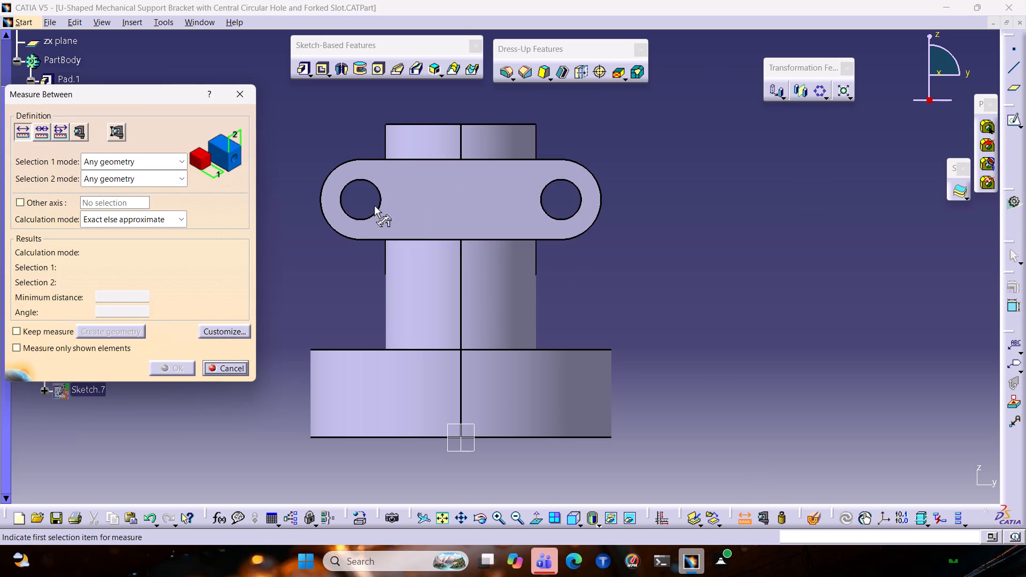
{"action": "left_click", "coordinate": [368, 218]}
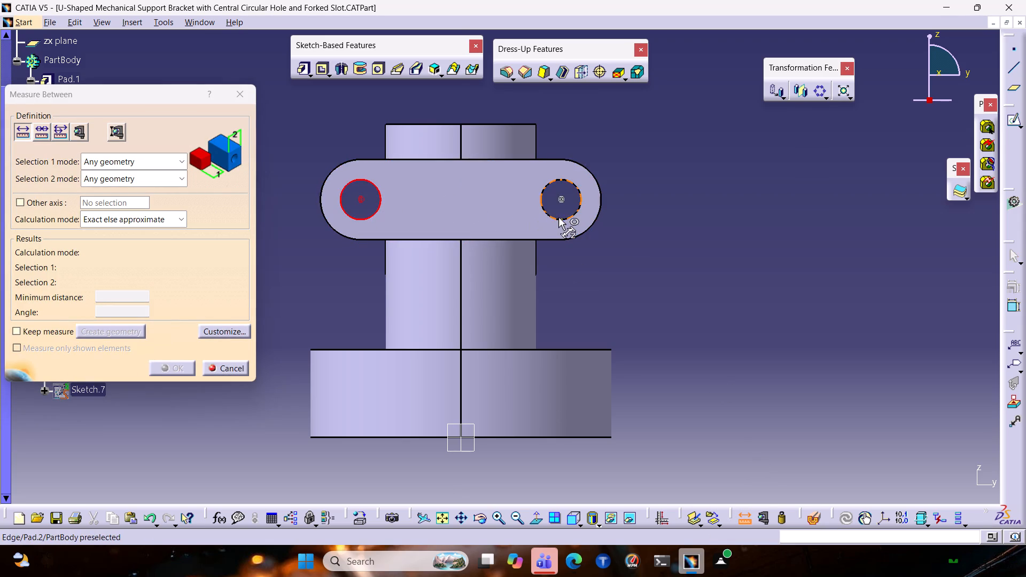
{"action": "left_click", "coordinate": [561, 224]}
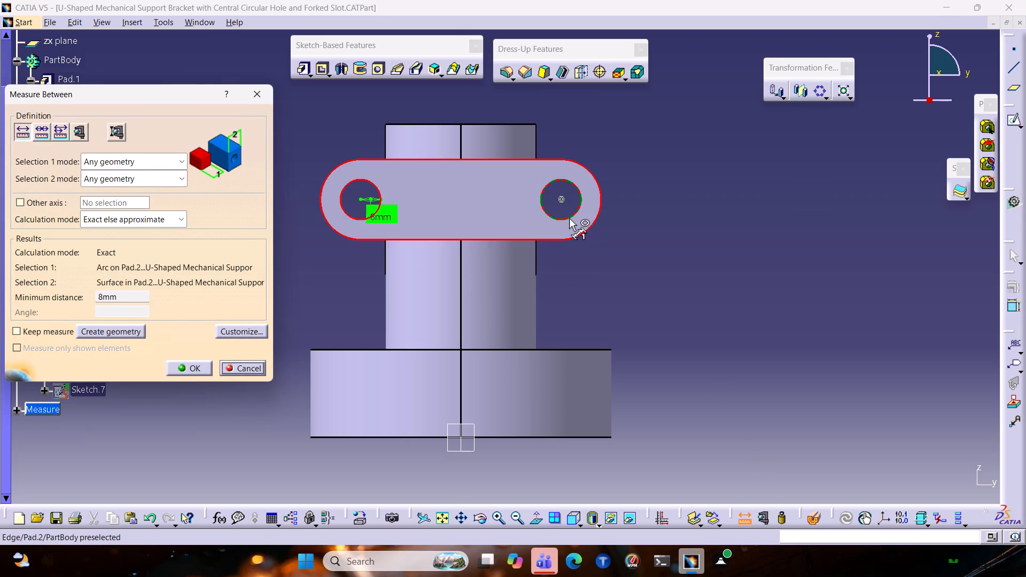
{"action": "left_click", "coordinate": [569, 218]}
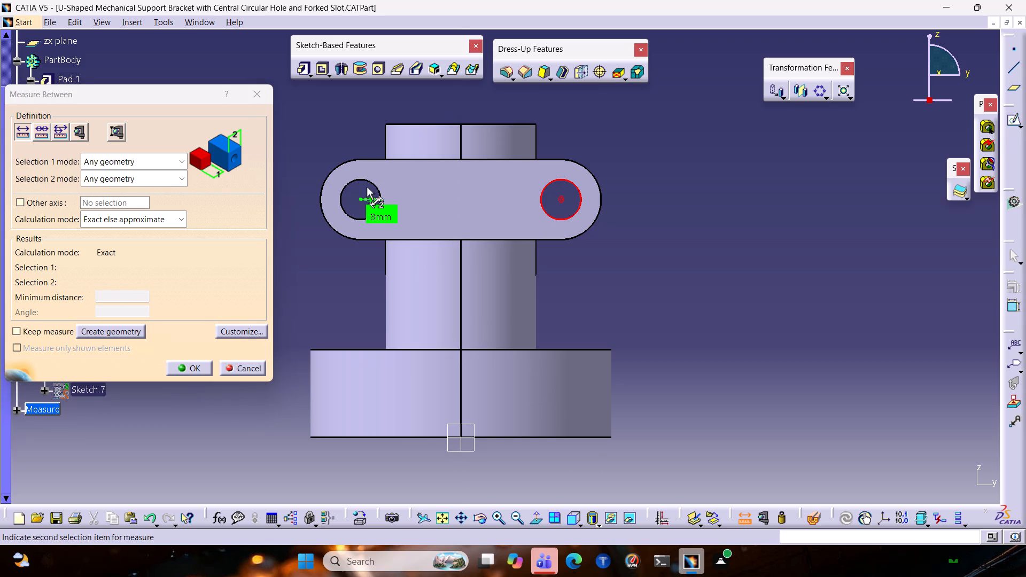
{"action": "left_click", "coordinate": [372, 183]}
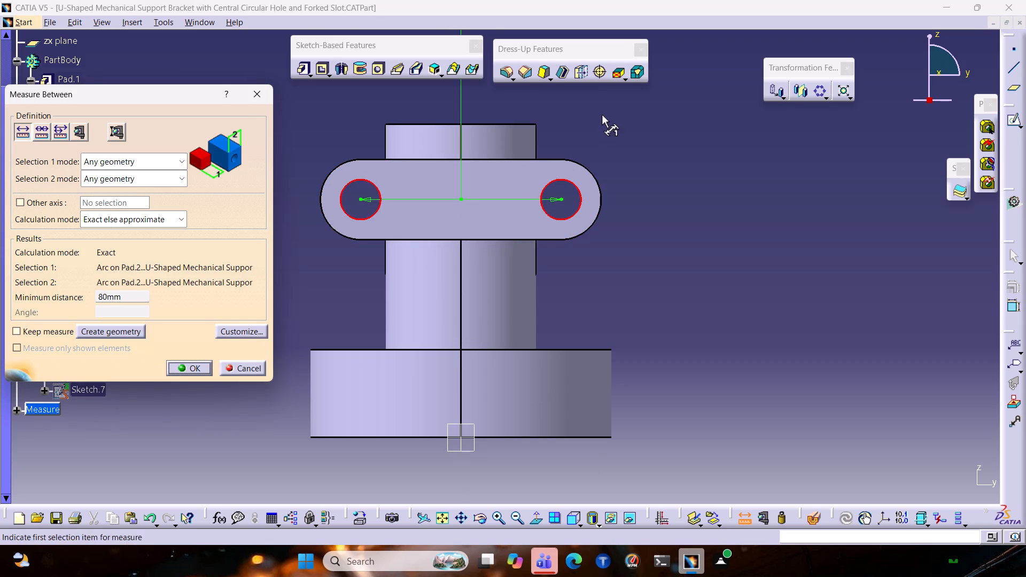
Measure the distance from the base's bottom circular edge to the lug plate hole on the +Y side, and close the measurement without keeping it.
{"action": "middle_click_drag", "start_coordinate": [602, 115], "coordinate": [609, 213]}
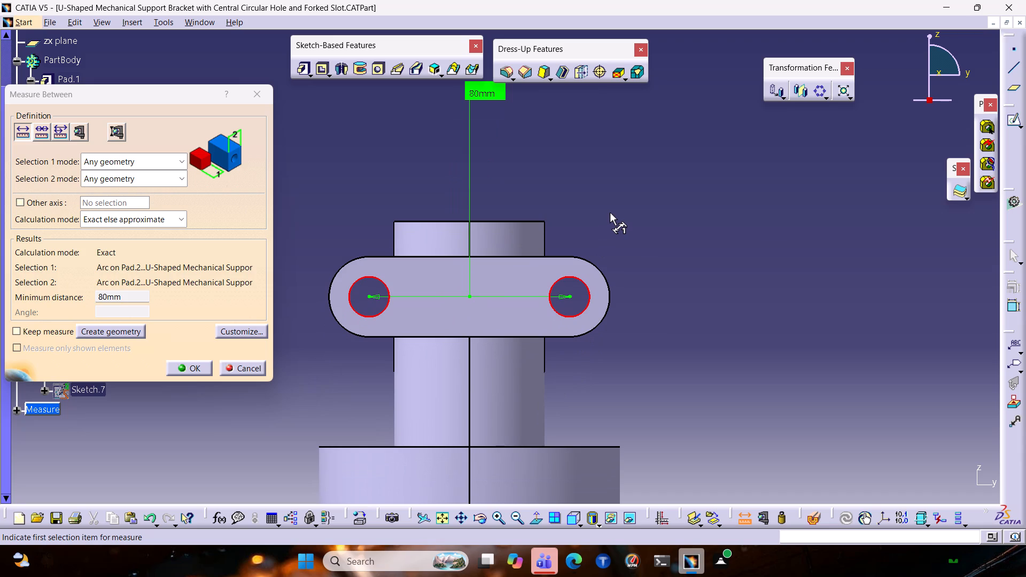
{"action": "middle_click_drag", "start_coordinate": [587, 383], "coordinate": [584, 223]}
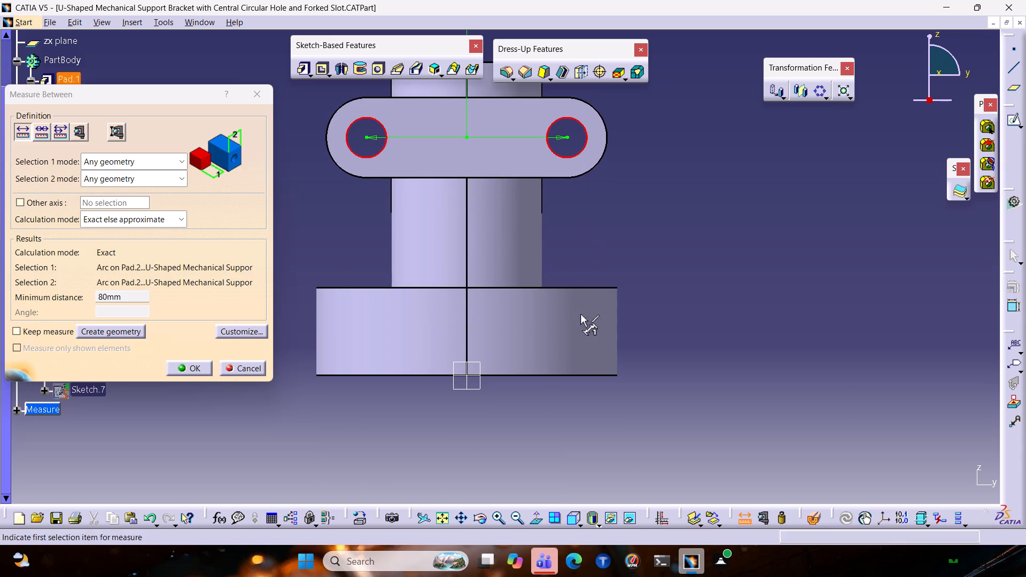
{"action": "double_click", "coordinate": [582, 375]}
{"action": "left_click", "coordinate": [598, 376]}
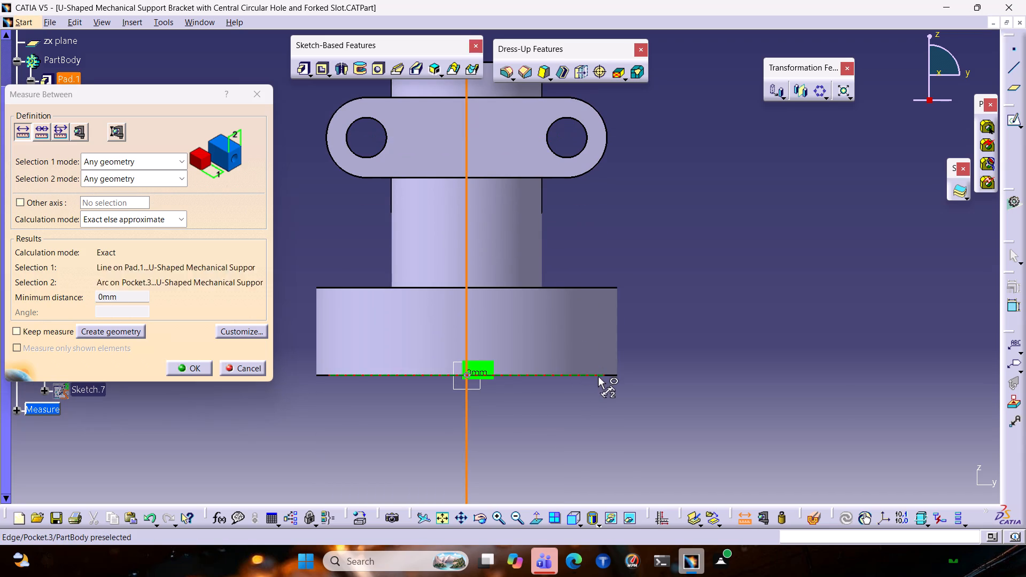
{"action": "middle_click_drag", "start_coordinate": [589, 206], "coordinate": [593, 290]}
{"action": "left_click", "coordinate": [575, 244]}
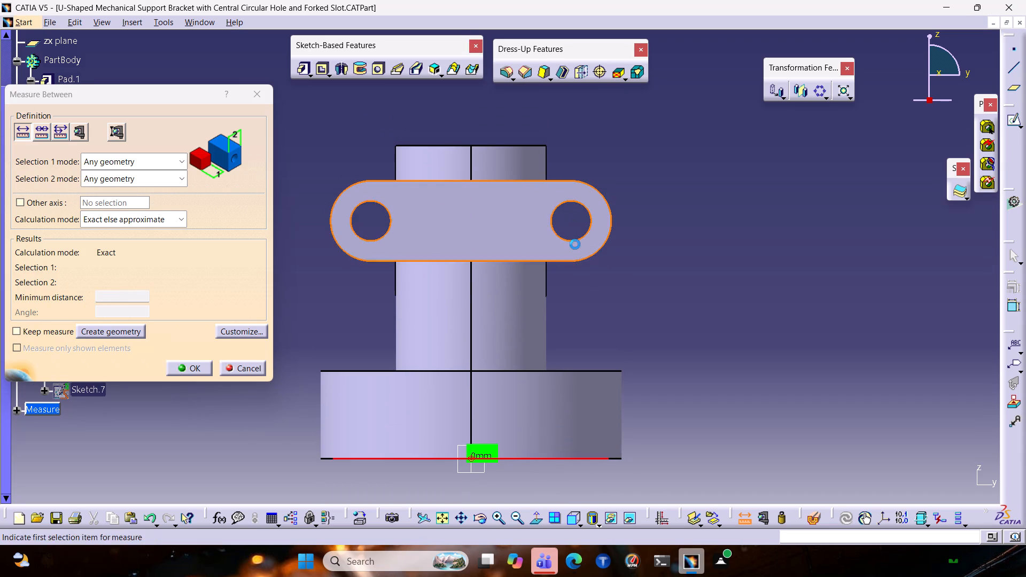
{"action": "left_click", "coordinate": [577, 237]}
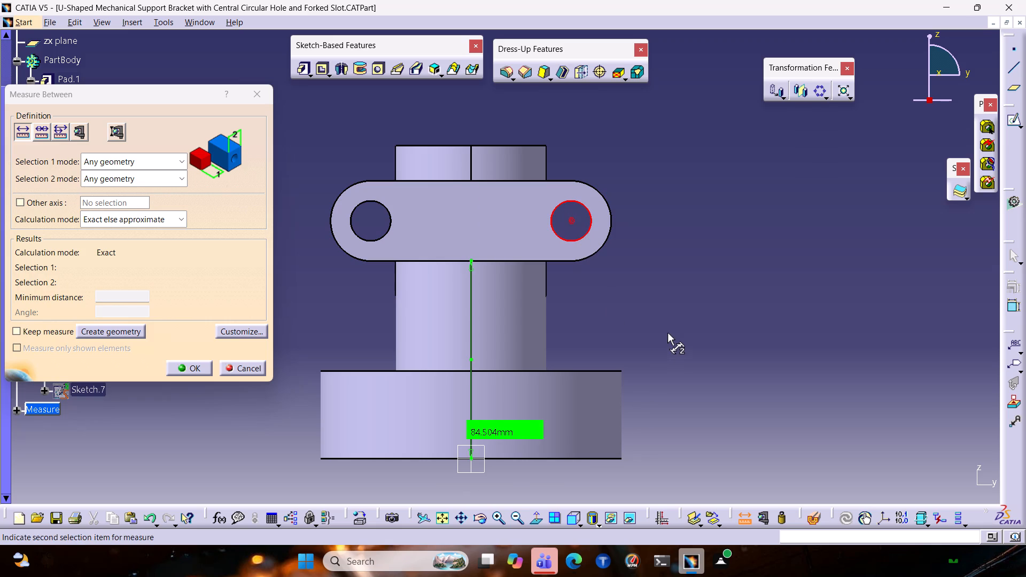
{"action": "left_click", "coordinate": [667, 333]}
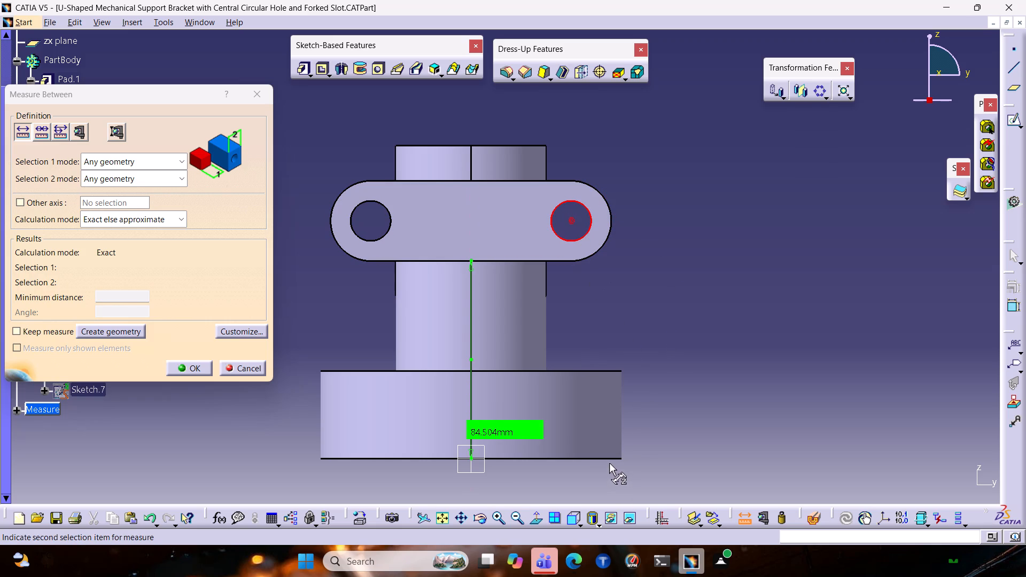
{"action": "left_click", "coordinate": [609, 458]}
{"action": "left_click", "coordinate": [596, 462]}
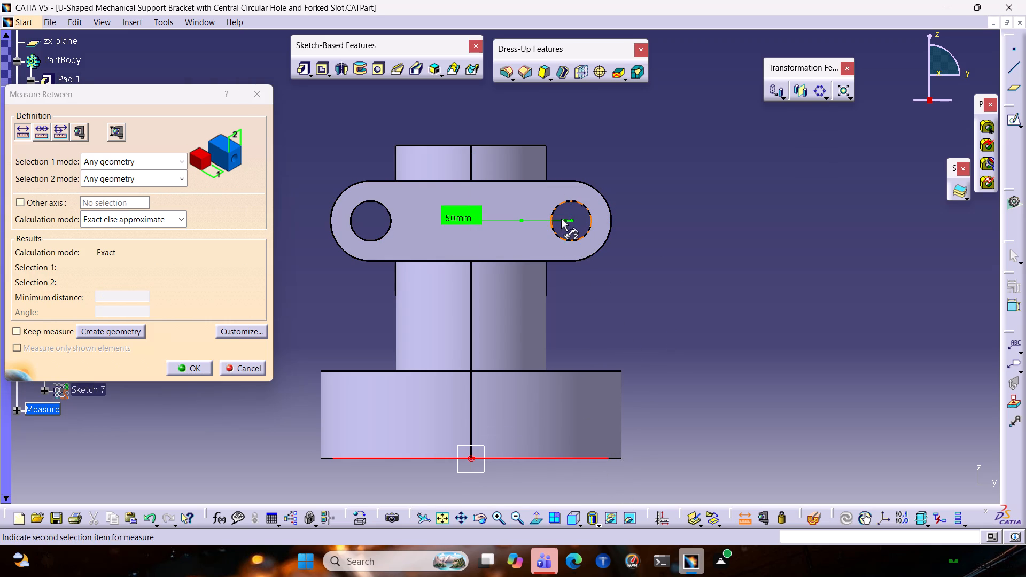
{"action": "left_click", "coordinate": [581, 236]}
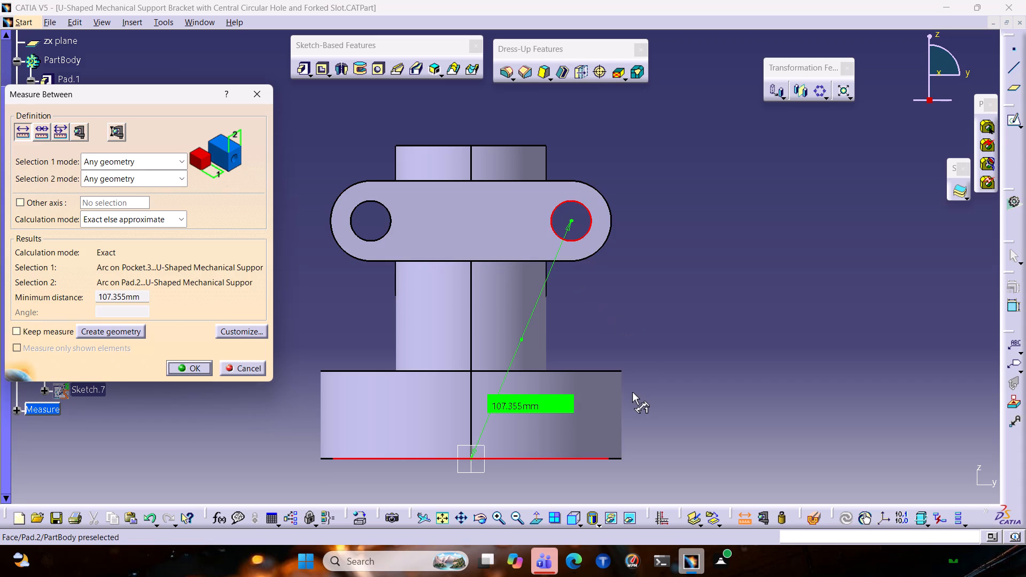
{"action": "key", "text": "Escape"}
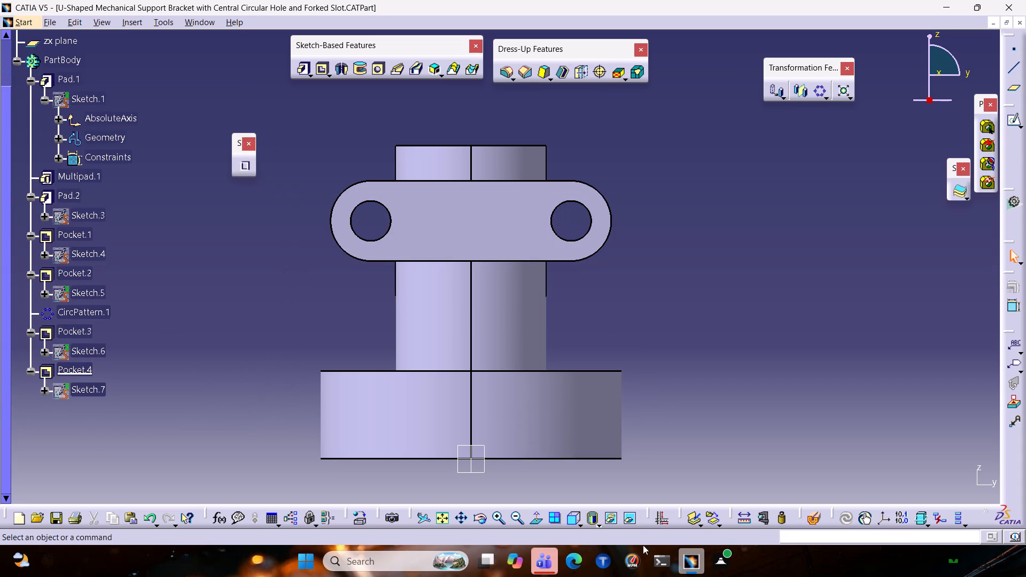
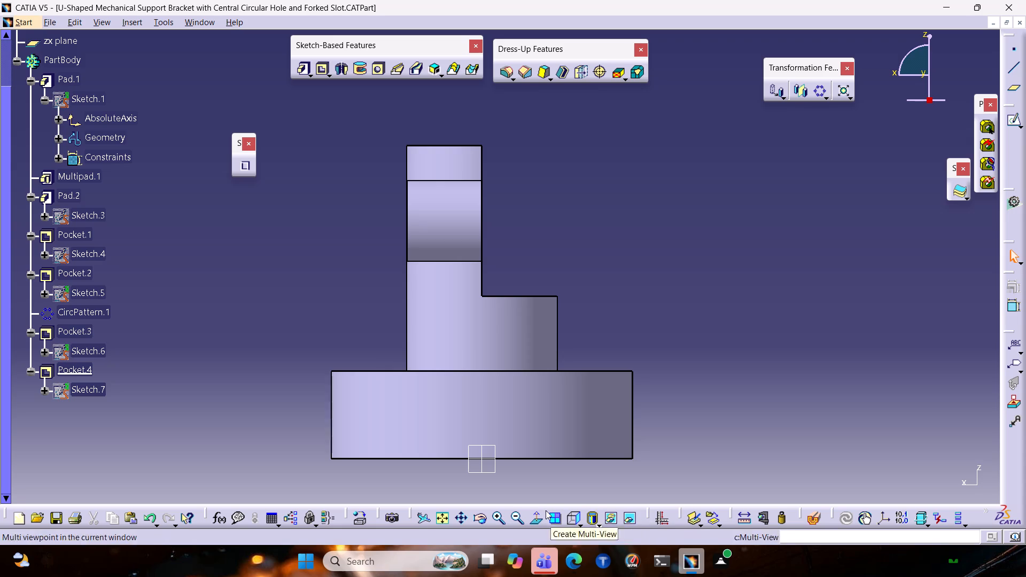
Measure the distance from the stepped half-round face's top edge to the base's bottom edge in the side view.
{"action": "left_click", "coordinate": [743, 517]}
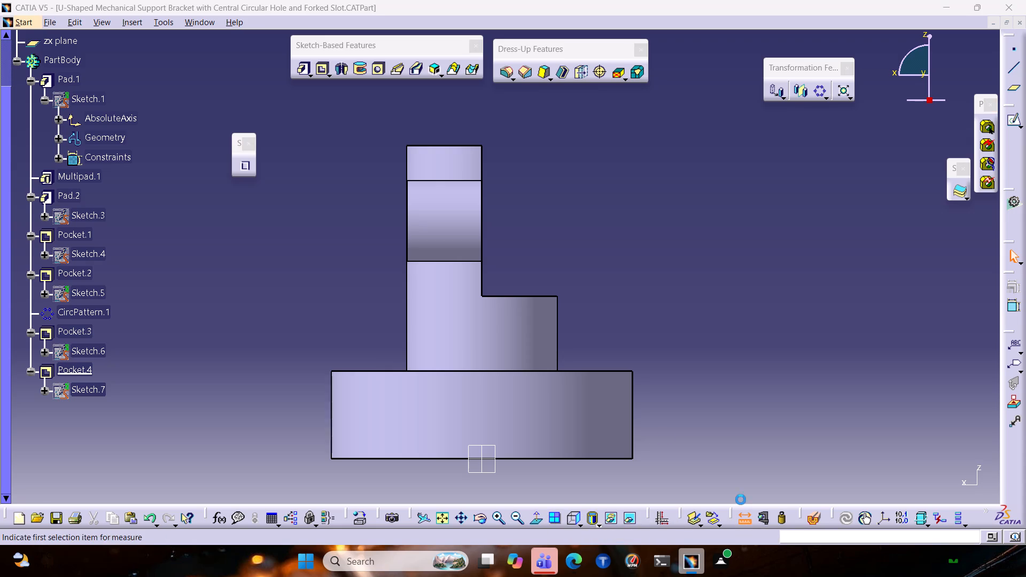
{"action": "left_click", "coordinate": [507, 297]}
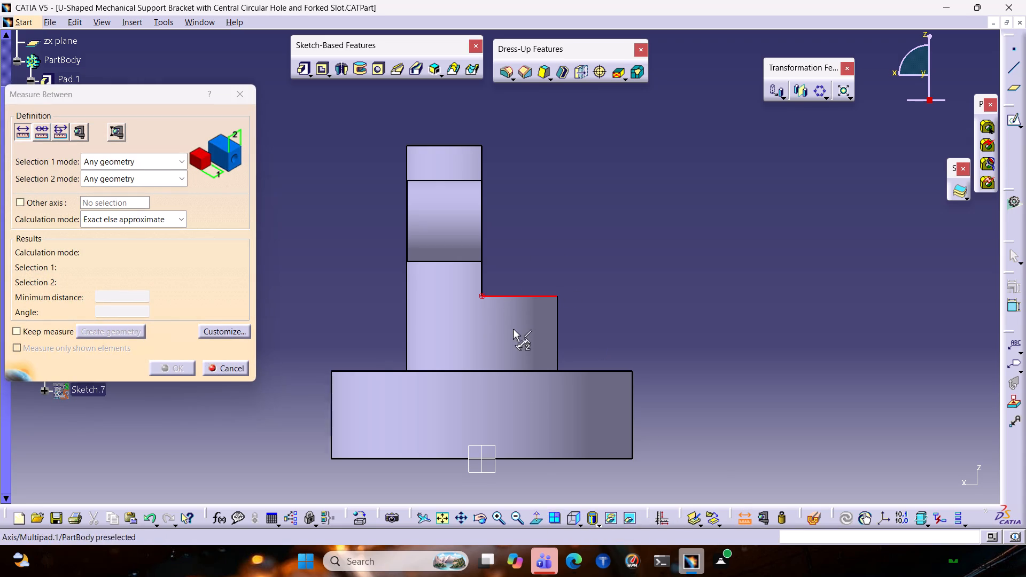
{"action": "left_click", "coordinate": [528, 457]}
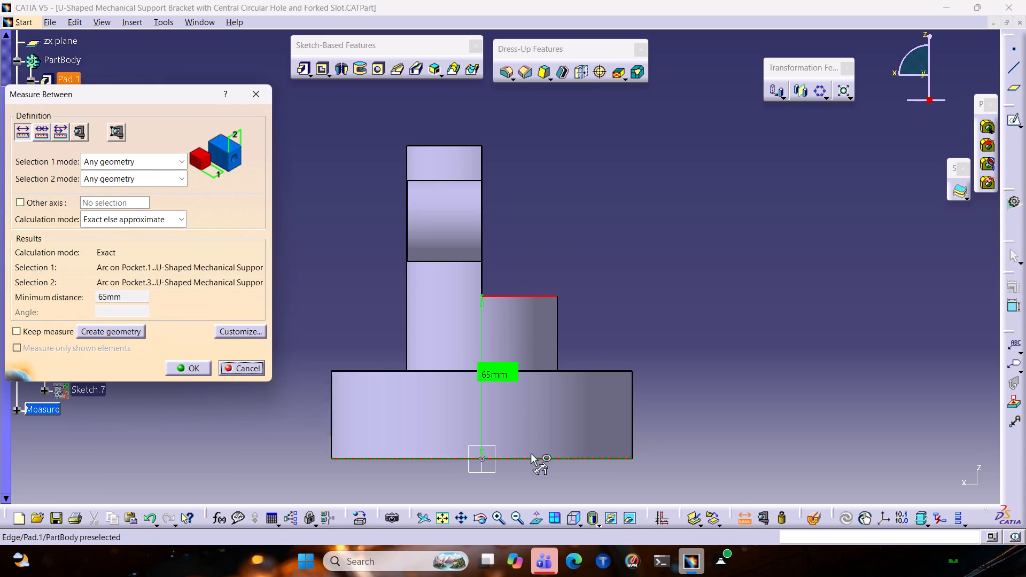
Measure the thickness of the circular base between its bottom and top edges.
{"action": "left_click", "coordinate": [580, 375]}
{"action": "left_click", "coordinate": [586, 372]}
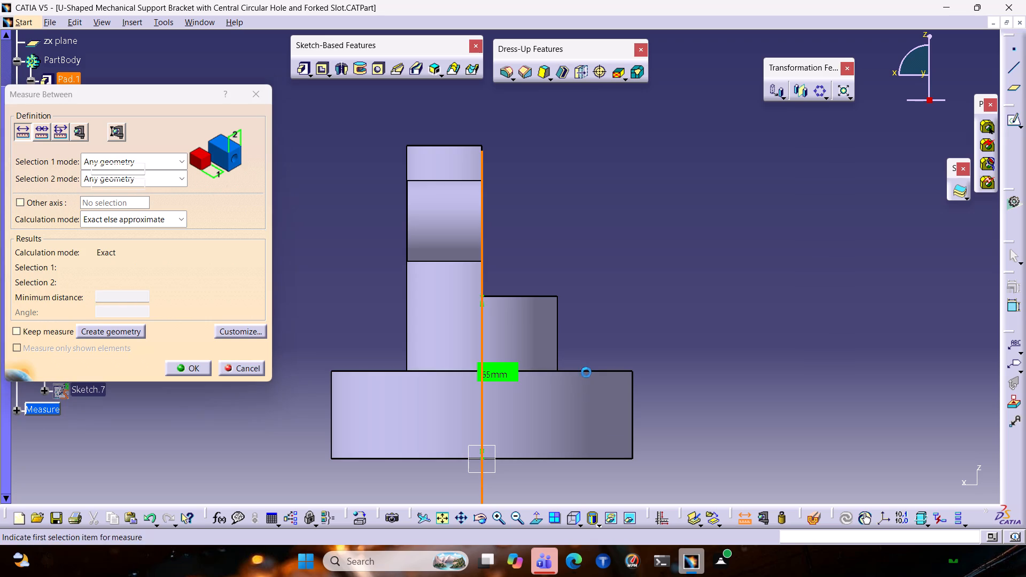
{"action": "left_click", "coordinate": [582, 460]}
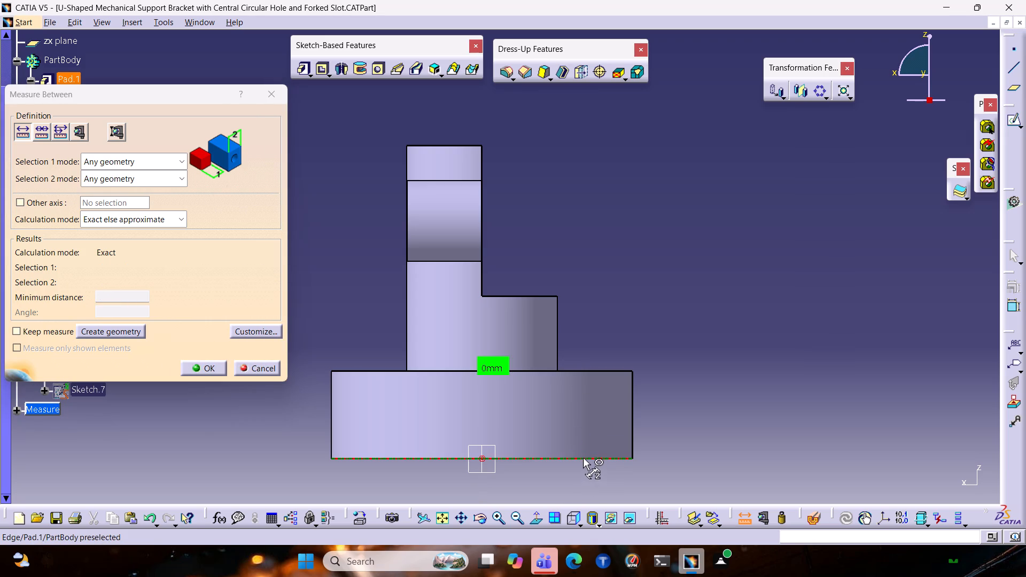
{"action": "left_click", "coordinate": [593, 372]}
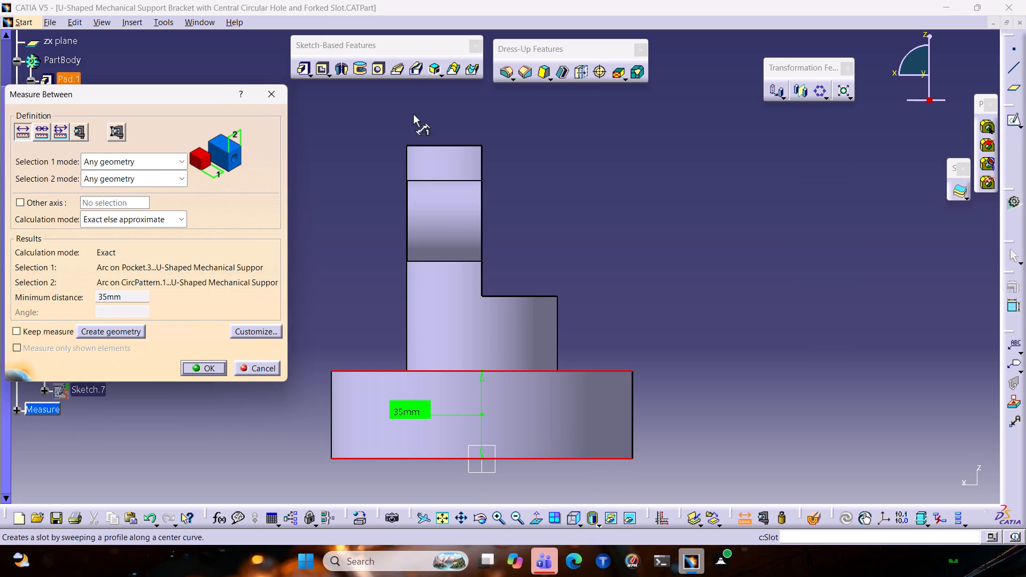
Measure the bracket's overall height from the top edge of the upright to the base's bottom edge.
{"action": "left_click", "coordinate": [444, 148]}
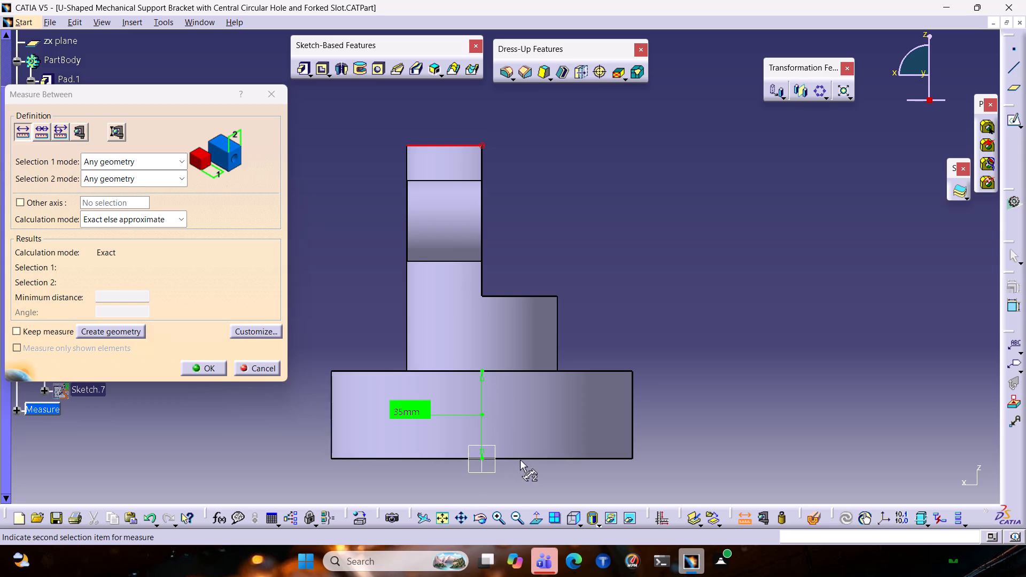
{"action": "left_click", "coordinate": [522, 457]}
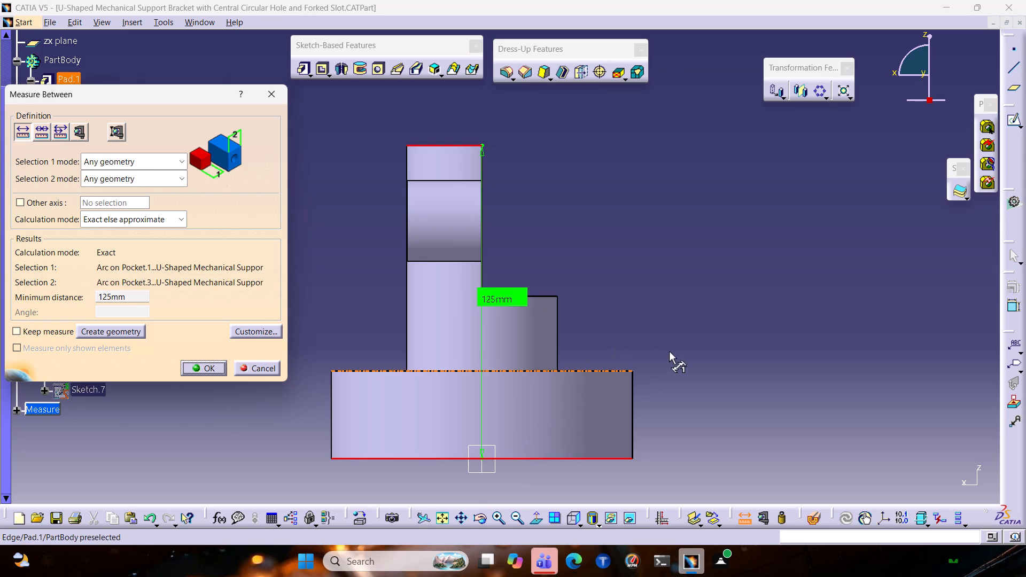
{"action": "scroll", "coordinate": [670, 354], "scroll_direction": "down", "scroll_amount": 1}
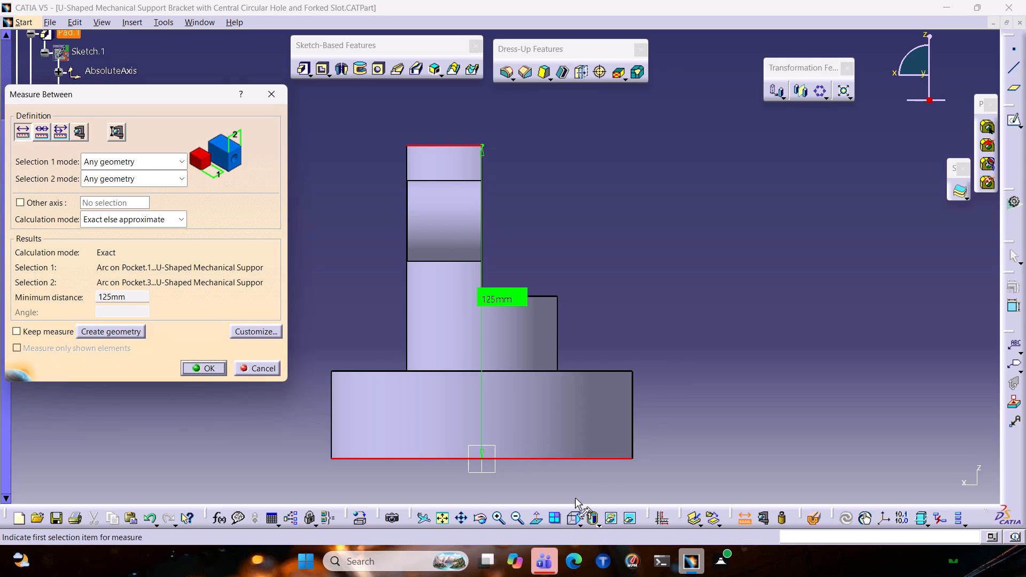
In the top view, measure the lug plate's thickness between its flat front and back edges.
{"action": "left_click", "coordinate": [576, 524]}
{"action": "left_click", "coordinate": [577, 524]}
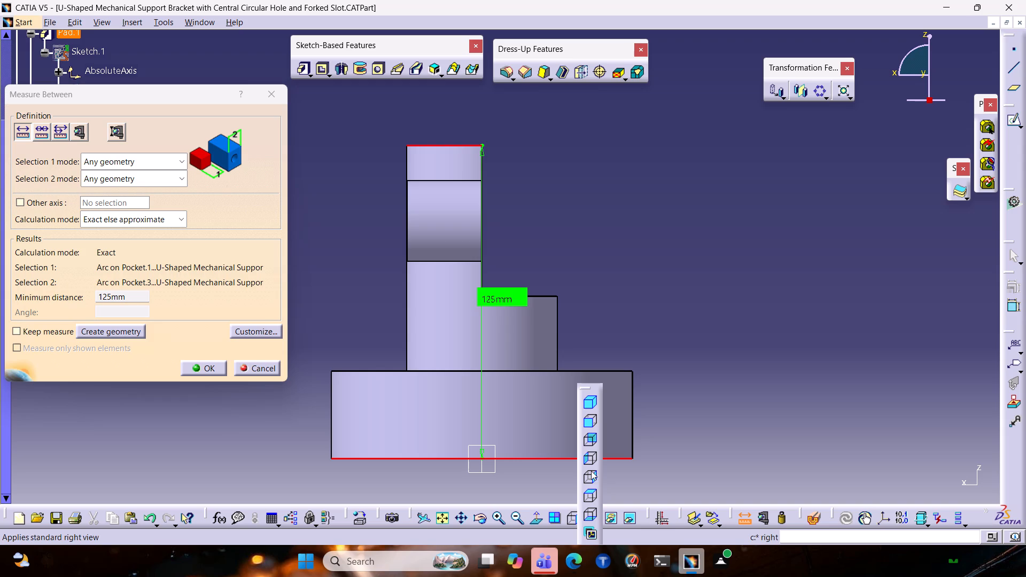
{"action": "left_click", "coordinate": [595, 500]}
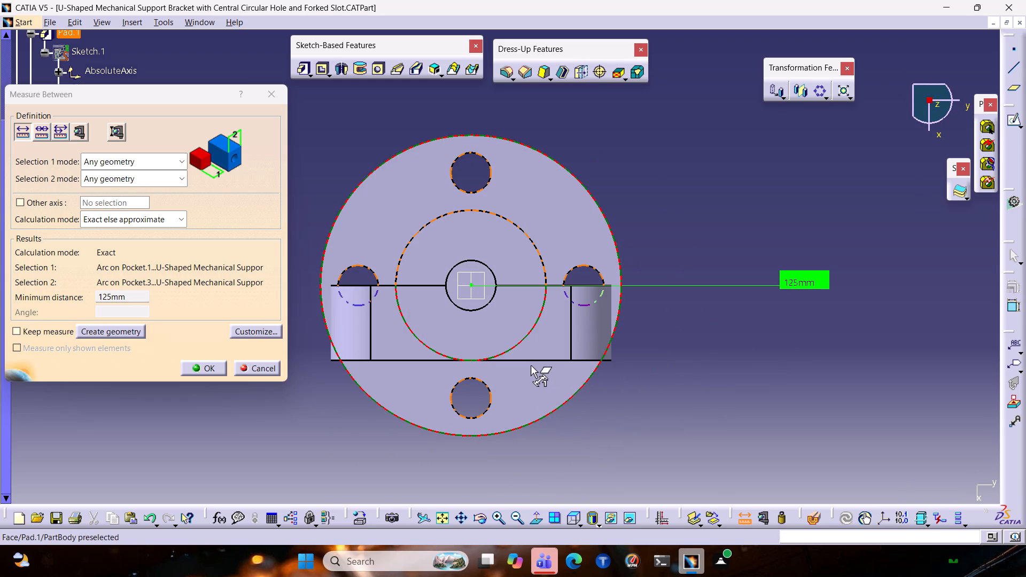
{"action": "left_click", "coordinate": [563, 287]}
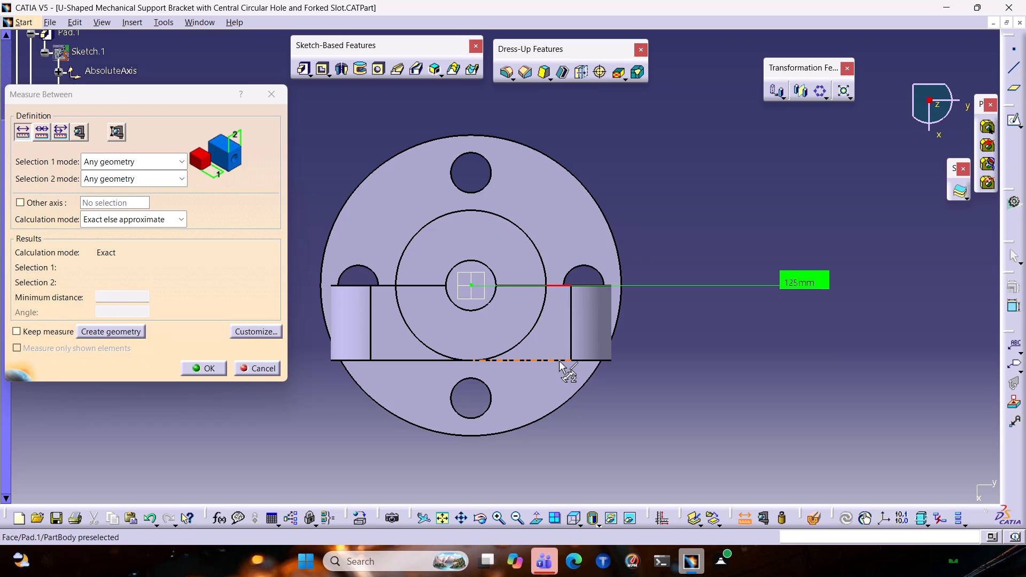
{"action": "left_click", "coordinate": [559, 361]}
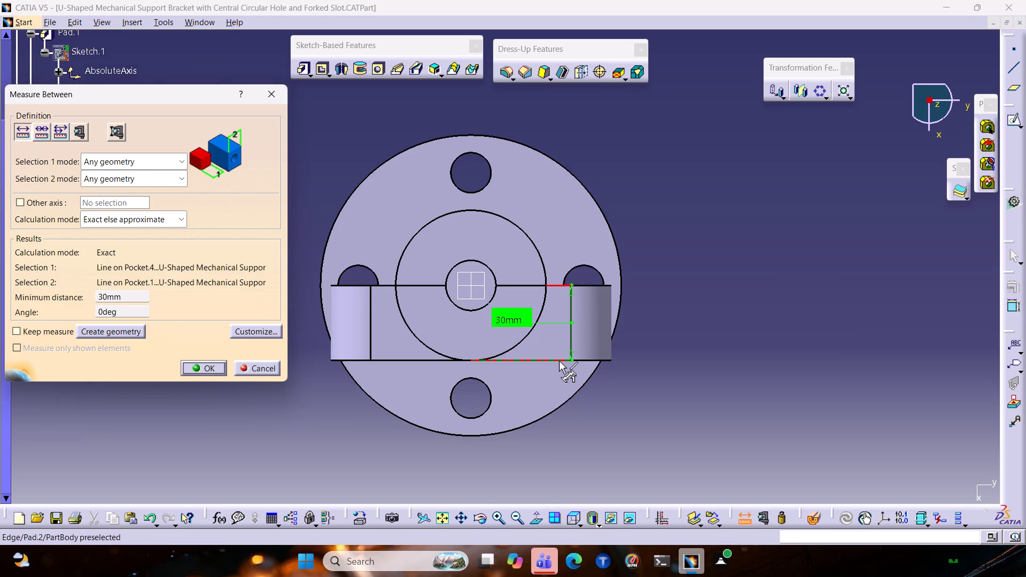
Measure the distance from a base flange hole to the centre of the base's outer circle, and close the measurement without keeping it.
{"action": "left_click", "coordinate": [489, 177]}
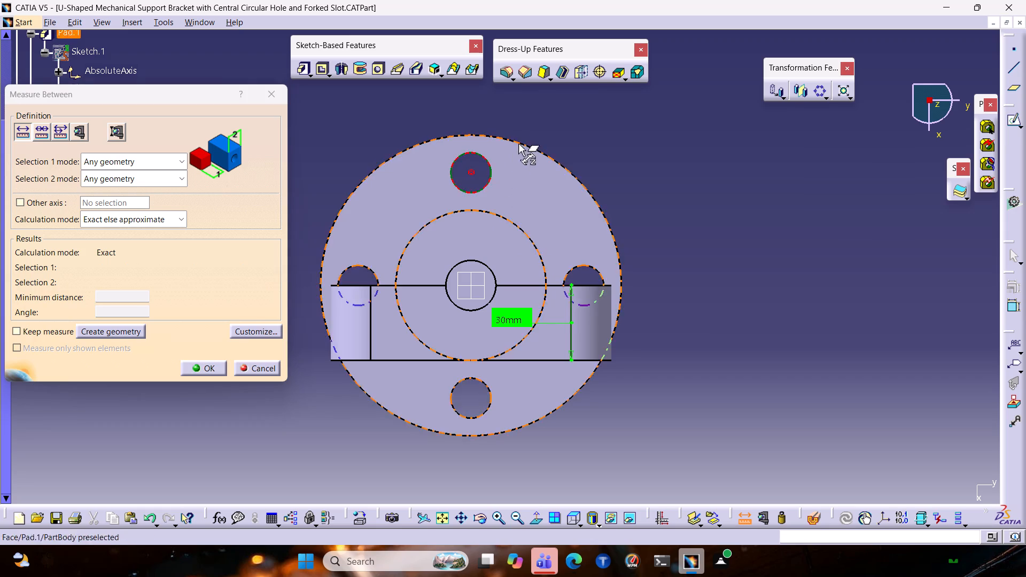
{"action": "left_click", "coordinate": [514, 142]}
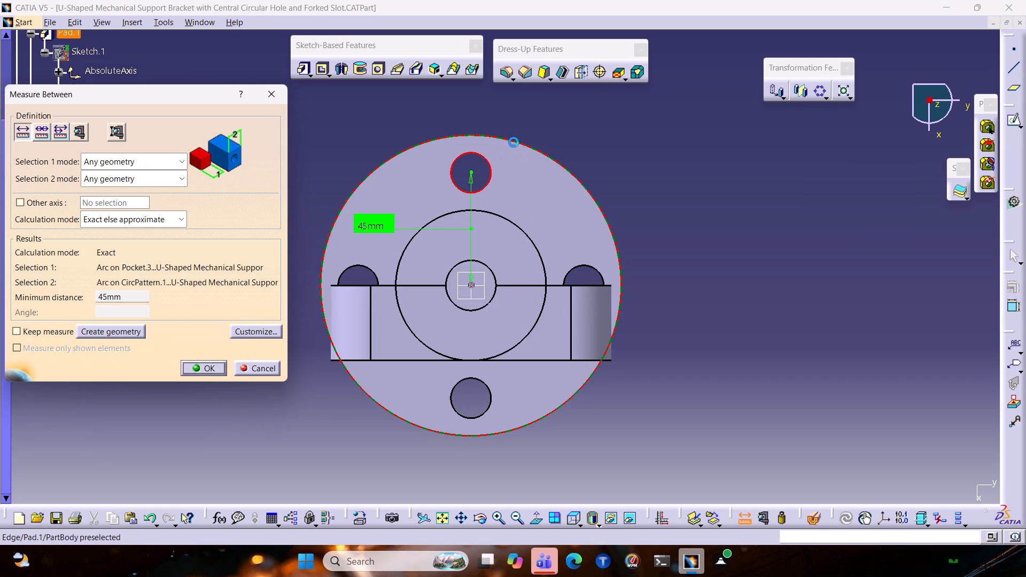
{"action": "left_click", "coordinate": [624, 146]}
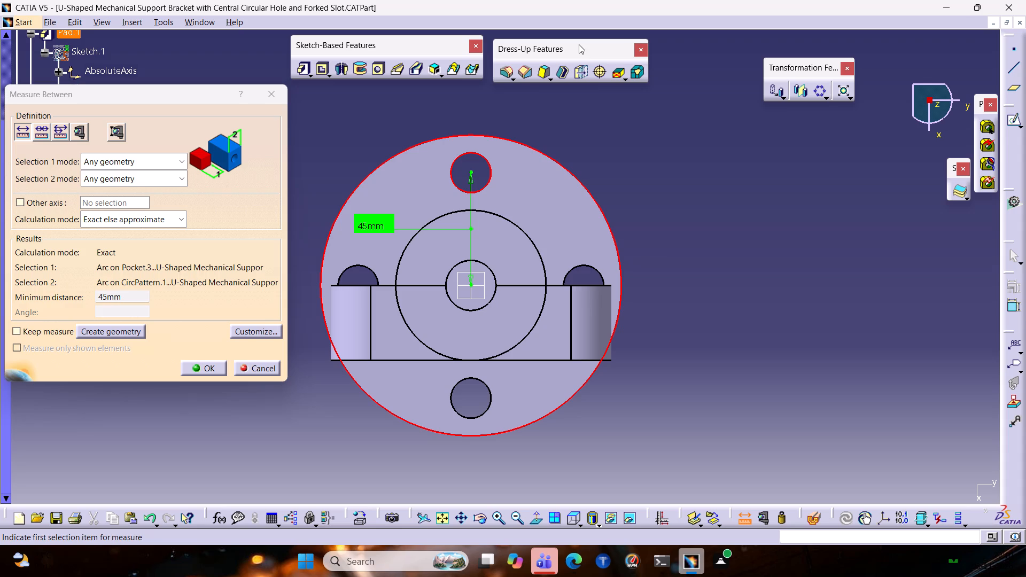
{"action": "left_click", "coordinate": [664, 336]}
{"action": "left_click", "coordinate": [699, 259]}
{"action": "left_click", "coordinate": [267, 98]}
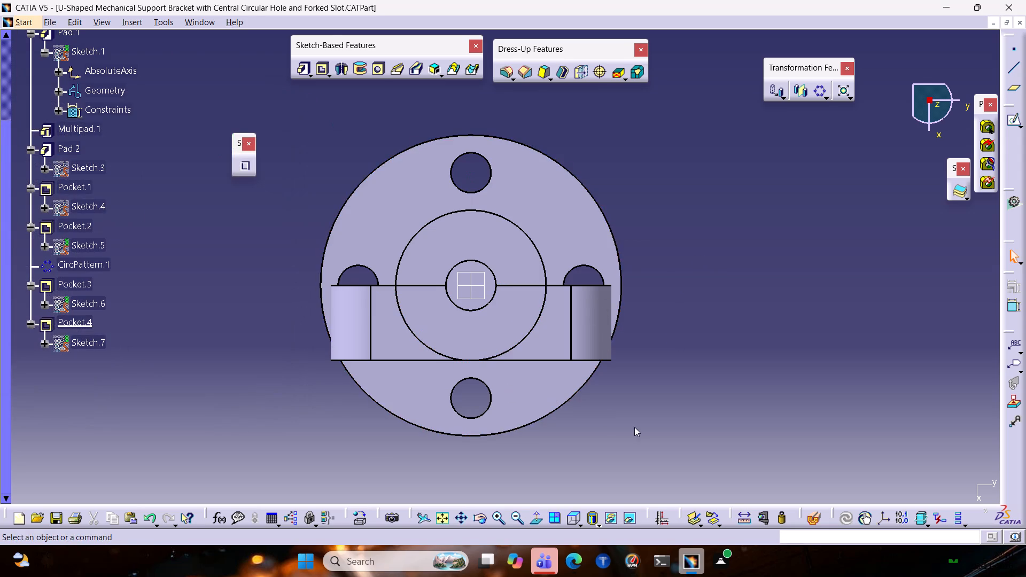
Examine the finished bracket from several directions, checking the central bore, the forked lug plate and the base holes.
{"action": "middle_click_drag", "start_coordinate": [635, 428], "coordinate": [403, 284]}
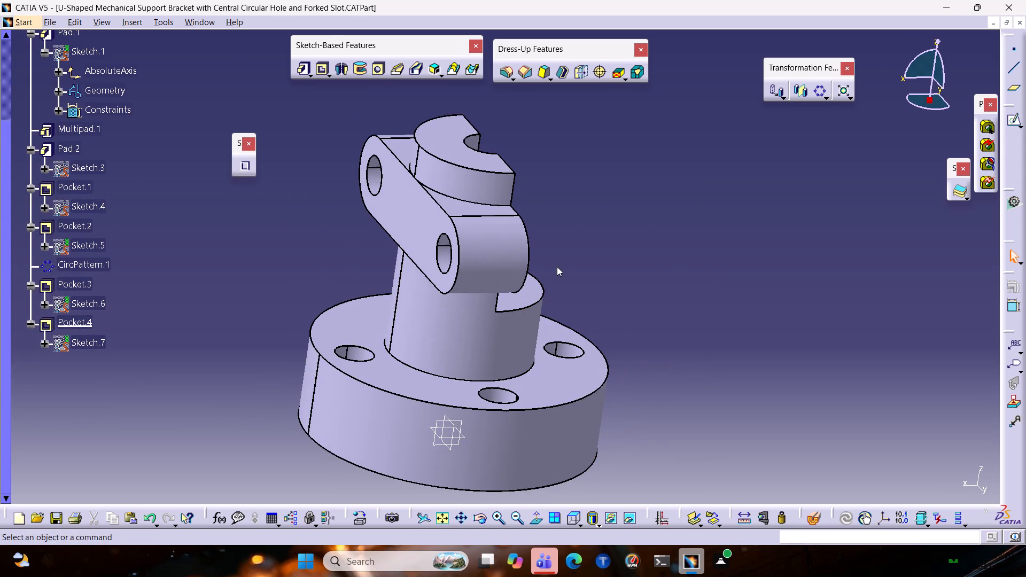
{"action": "middle_click_drag", "start_coordinate": [565, 261], "coordinate": [111, 225]}
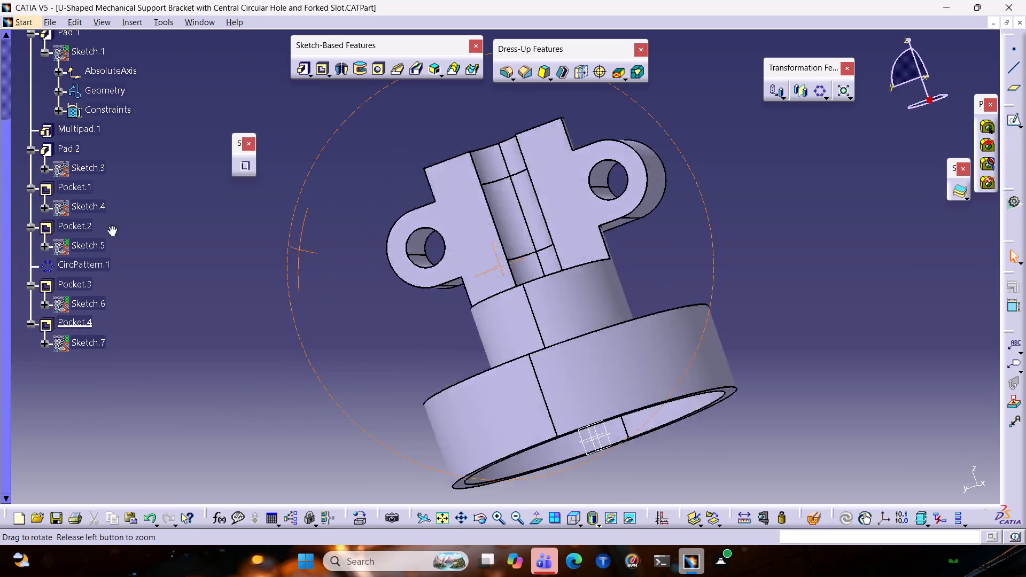
{"action": "middle_click_drag", "start_coordinate": [111, 225], "coordinate": [384, 291]}
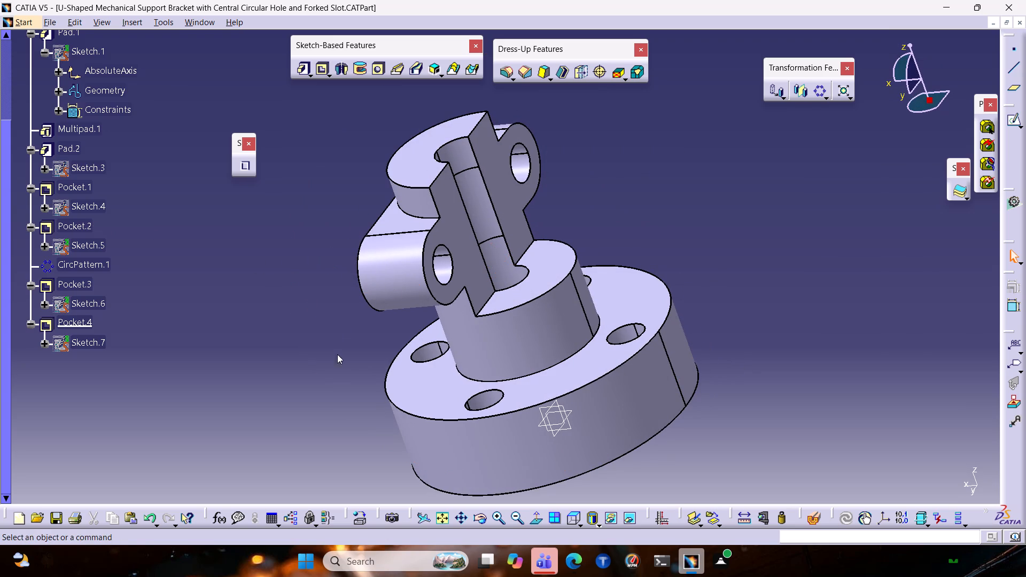
{"action": "middle_click_drag", "start_coordinate": [657, 252], "coordinate": [641, 318]}
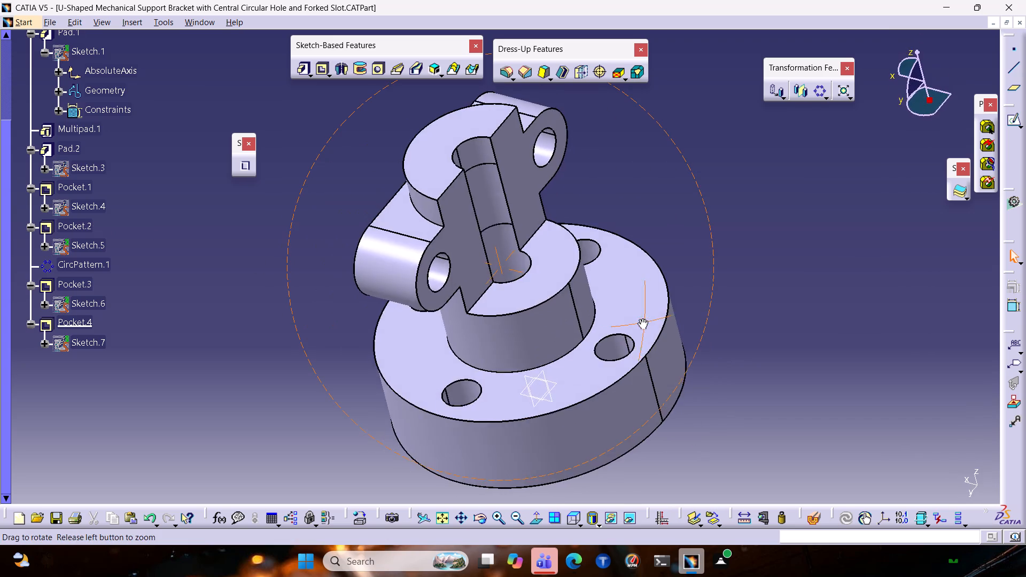
{"action": "middle_click_drag", "start_coordinate": [641, 318], "coordinate": [667, 345]}
{"action": "middle_click_drag", "start_coordinate": [677, 190], "coordinate": [582, 247], "text": "ctrl"}
{"action": "middle_click_drag", "start_coordinate": [643, 379], "coordinate": [714, 221], "text": "ctrl"}
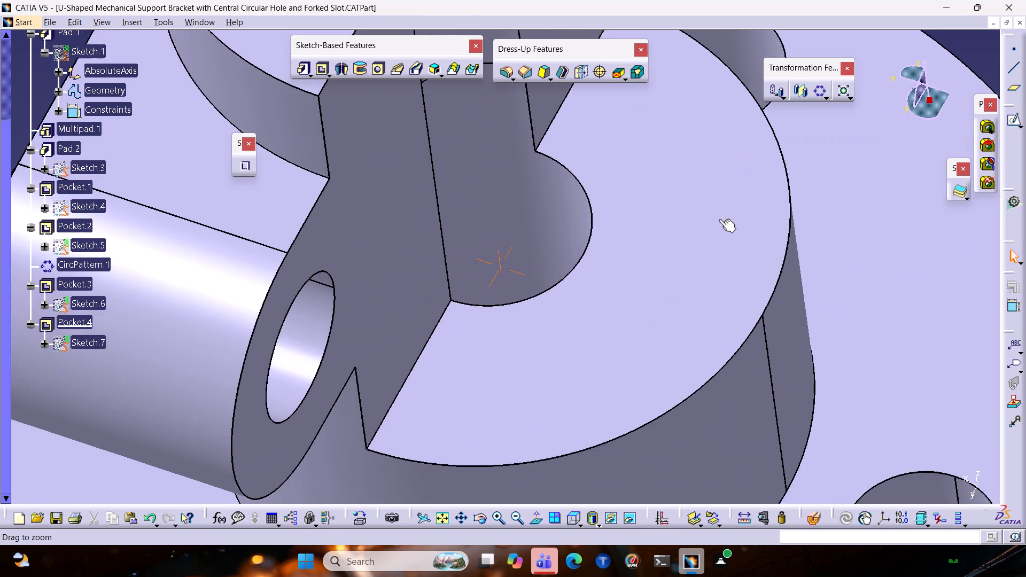
{"action": "middle_click_drag", "start_coordinate": [820, 134], "coordinate": [766, 247], "text": "ctrl"}
{"action": "middle_click_drag", "start_coordinate": [701, 171], "coordinate": [456, 264]}
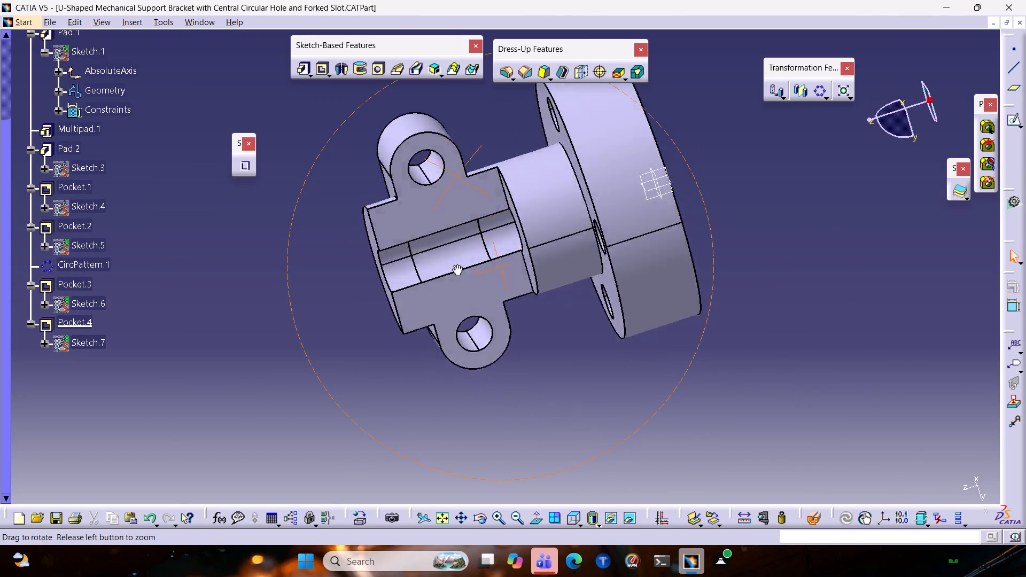
{"action": "middle_click_drag", "start_coordinate": [456, 264], "coordinate": [586, 93]}
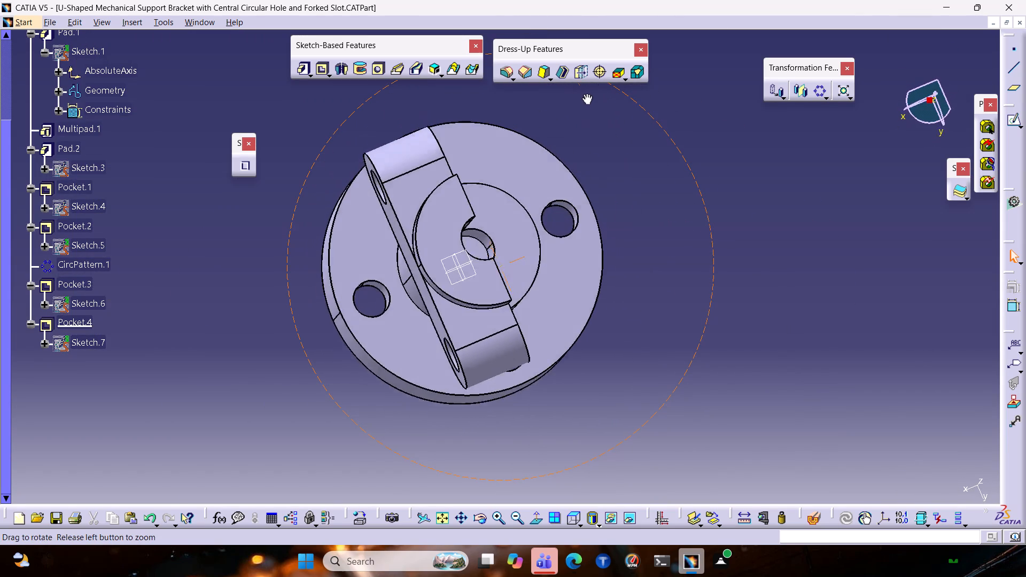
{"action": "middle_click_drag", "start_coordinate": [586, 93], "coordinate": [595, 104]}
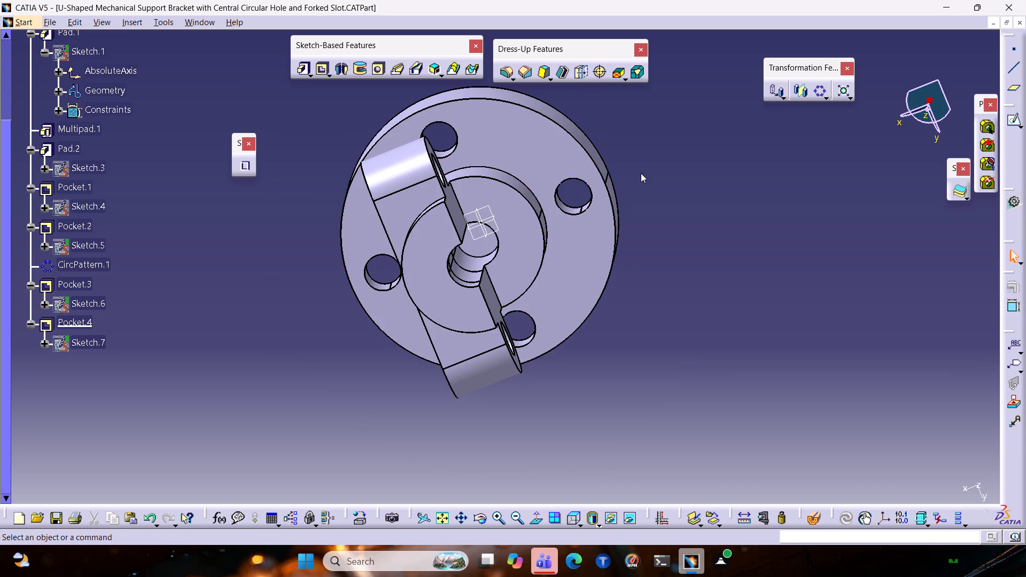
{"action": "middle_click_drag", "start_coordinate": [641, 173], "coordinate": [626, 203], "text": "ctrl"}
{"action": "middle_click_drag", "start_coordinate": [613, 283], "coordinate": [581, 154]}
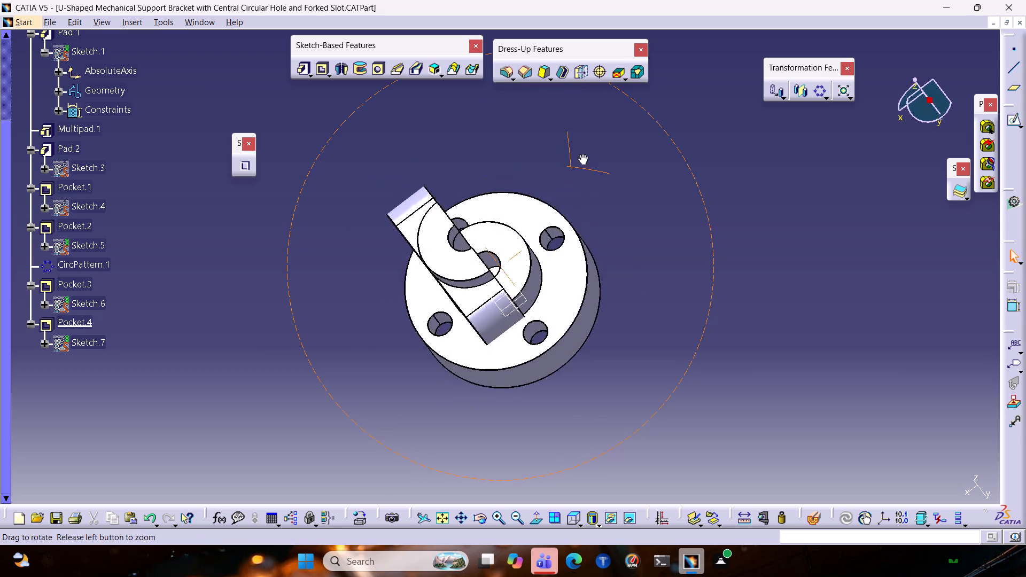
{"action": "middle_click_drag", "start_coordinate": [581, 154], "coordinate": [627, 133]}
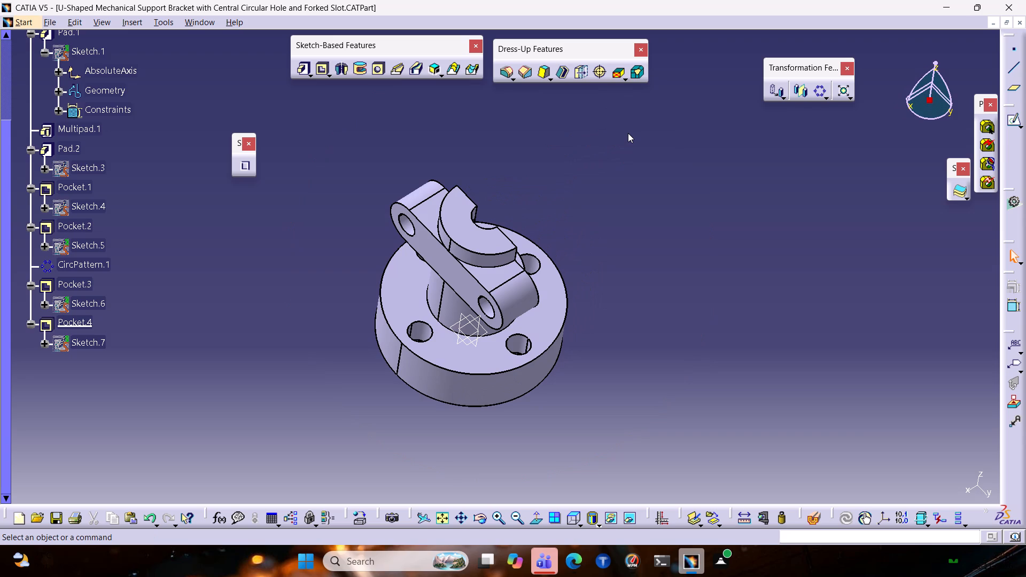
{"action": "middle_click_drag", "start_coordinate": [608, 271], "coordinate": [568, 301]}
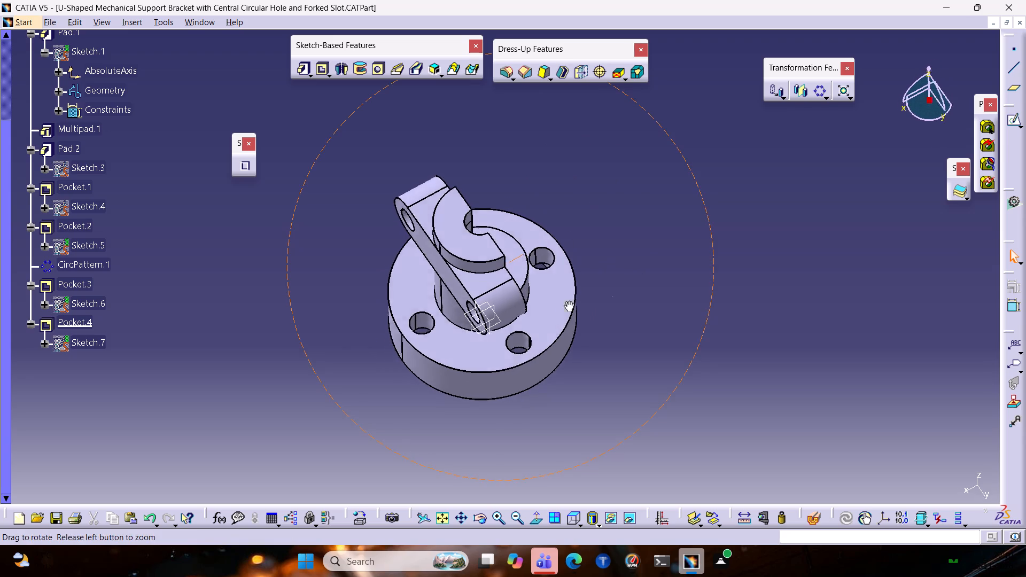
{"action": "middle_click_drag", "start_coordinate": [568, 301], "coordinate": [548, 317]}
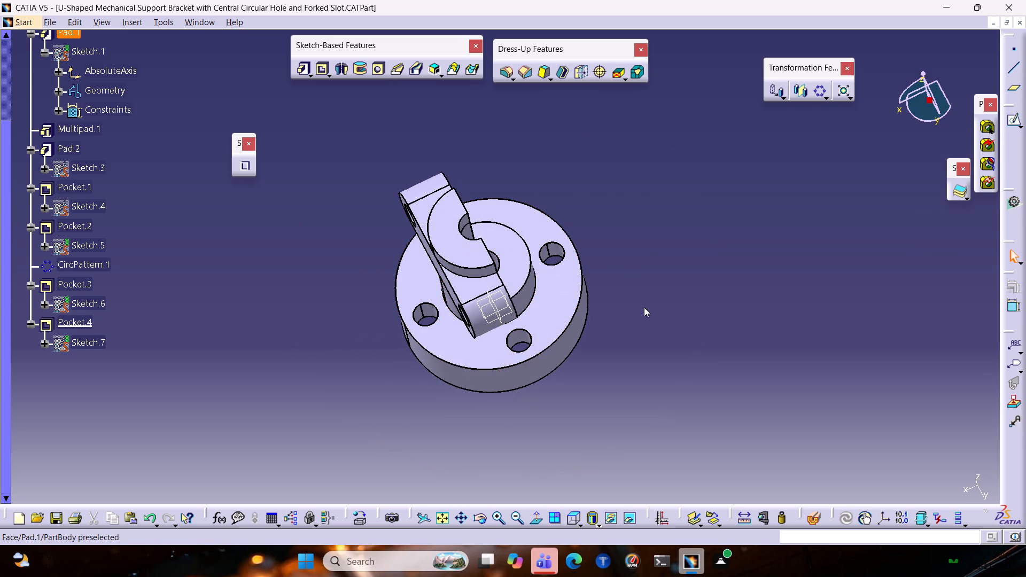
{"action": "middle_click_drag", "start_coordinate": [654, 275], "coordinate": [628, 336], "text": "ctrl"}
{"action": "middle_click_drag", "start_coordinate": [608, 281], "coordinate": [671, 188], "text": "ctrl"}
{"action": "middle_click_drag", "start_coordinate": [666, 205], "coordinate": [604, 258], "text": "ctrl"}
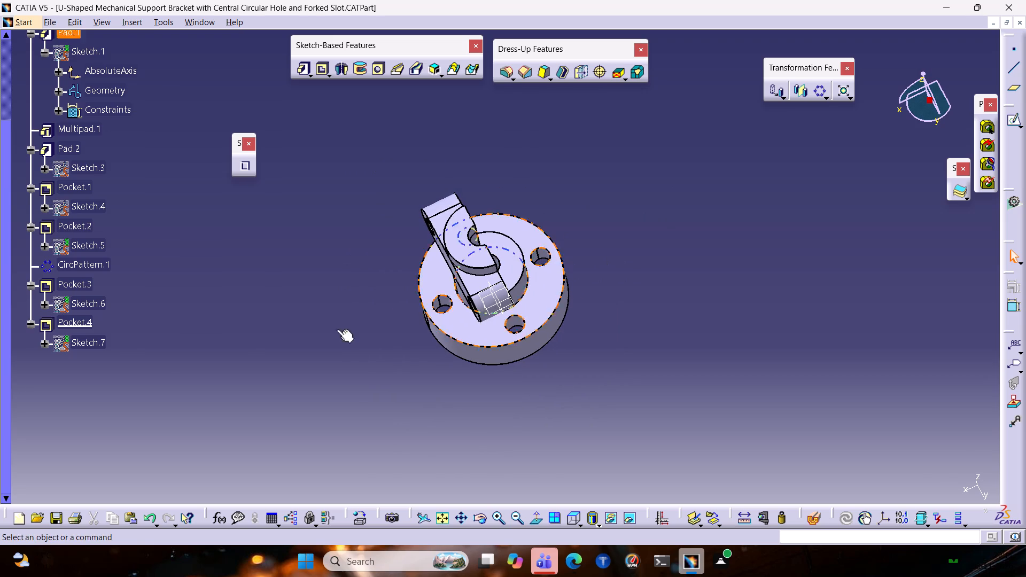
Set the first limit type of the central bore pocket, Pocket.4, to Up to last and apply the change.
{"action": "double_click", "coordinate": [76, 345]}
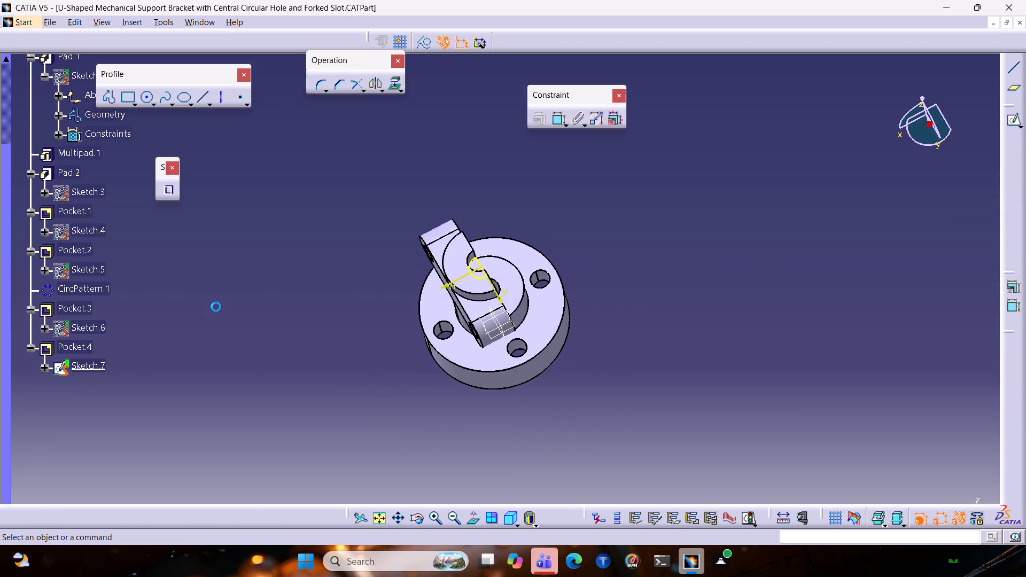
{"action": "left_click", "coordinate": [78, 357]}
{"action": "double_click", "coordinate": [76, 347]}
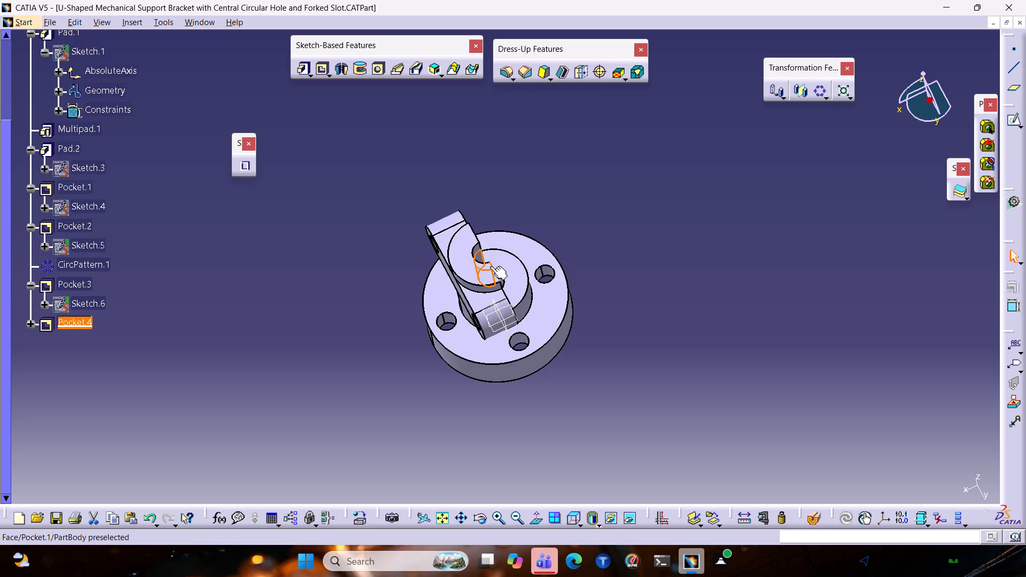
{"action": "middle_click_drag", "start_coordinate": [552, 256], "coordinate": [577, 238], "text": "ctrl"}
{"action": "middle_click_drag", "start_coordinate": [581, 232], "coordinate": [458, 317], "text": "ctrl"}
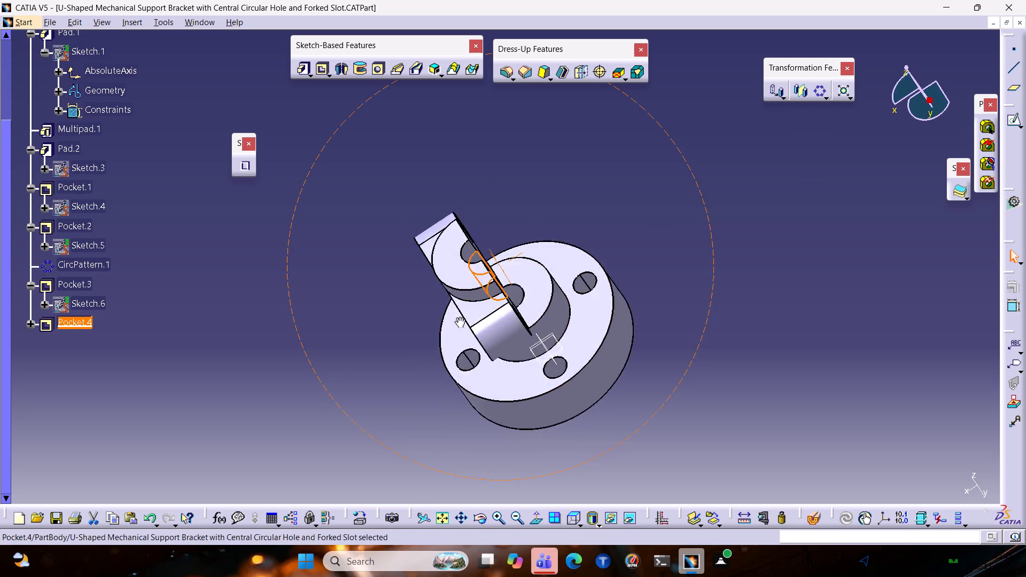
{"action": "middle_click_drag", "start_coordinate": [458, 317], "coordinate": [517, 397], "text": "ctrl"}
{"action": "double_click", "coordinate": [483, 240]}
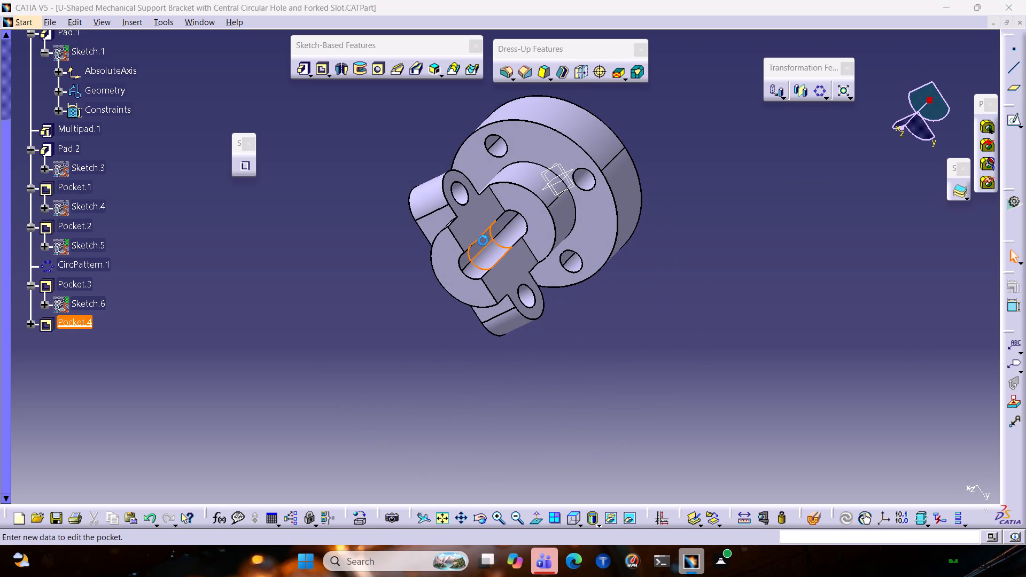
{"action": "left_click", "coordinate": [699, 173]}
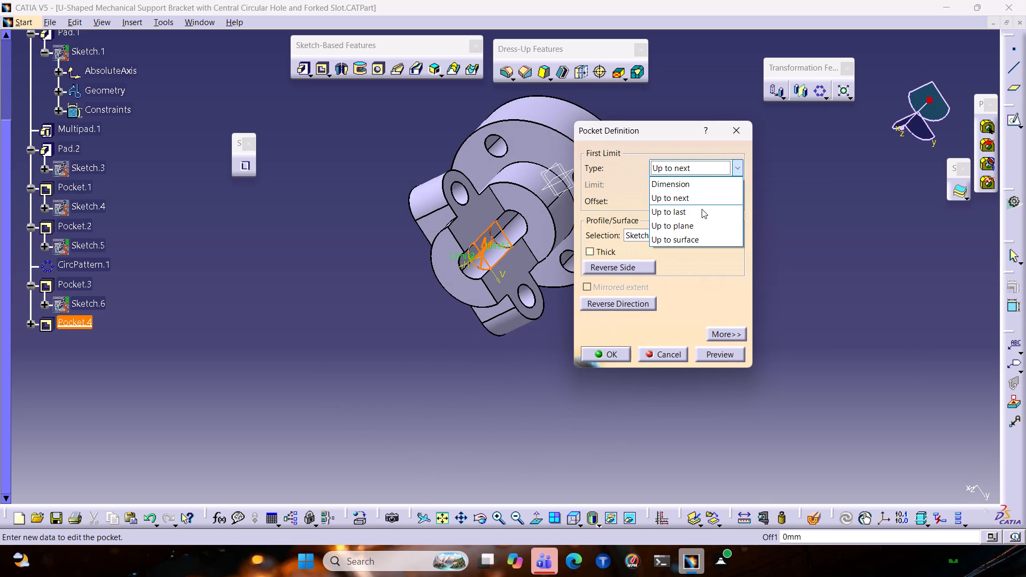
{"action": "left_click", "coordinate": [699, 209]}
{"action": "left_click", "coordinate": [720, 354]}
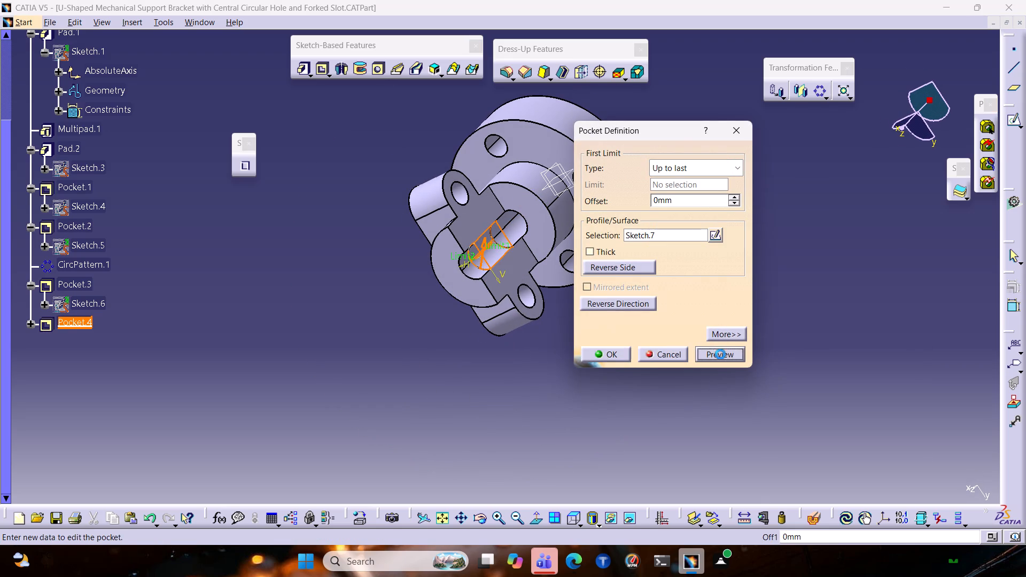
{"action": "left_click", "coordinate": [589, 352]}
{"action": "left_click", "coordinate": [693, 237]}
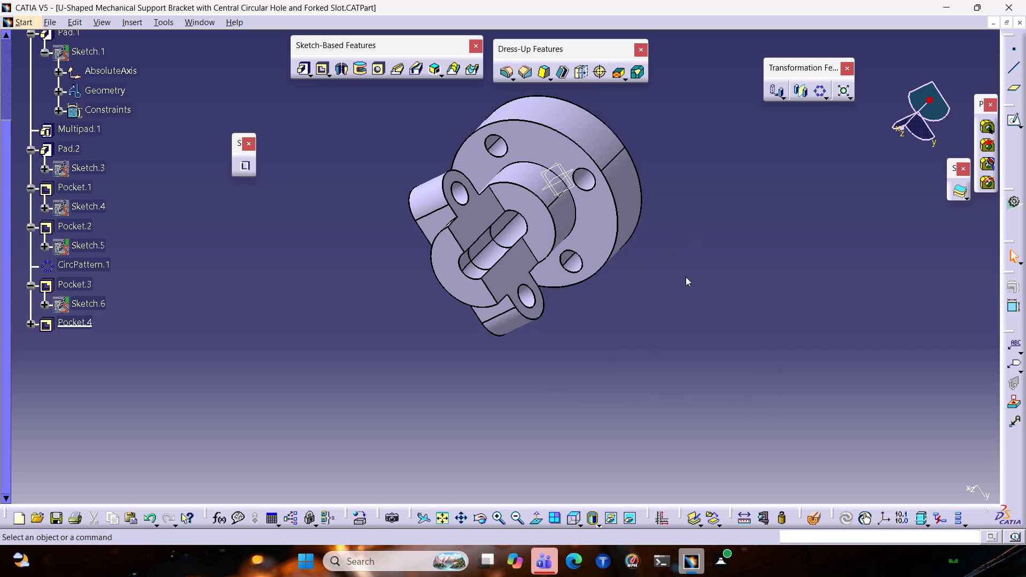
Examine the central bore and base holes from above, the underside and the side of the bracket, finishing in the standard top view.
{"action": "middle_click_drag", "start_coordinate": [684, 288], "coordinate": [607, 74]}
{"action": "left_click_drag", "start_coordinate": [598, 83], "coordinate": [607, 72], "text": "ctrl"}
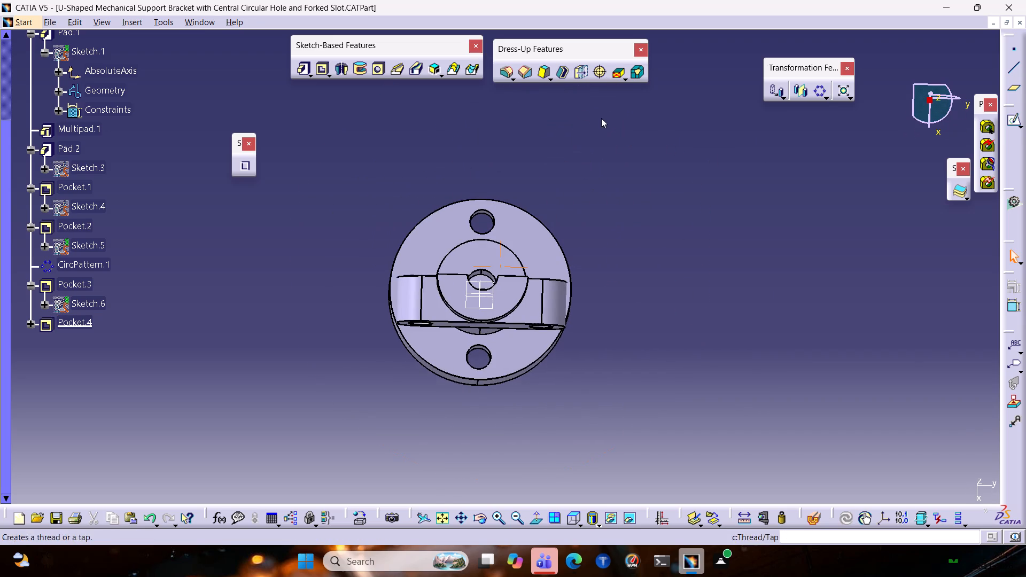
{"action": "middle_click_drag", "start_coordinate": [582, 193], "coordinate": [589, 217]}
{"action": "middle_click_drag", "start_coordinate": [613, 339], "coordinate": [102, 195]}
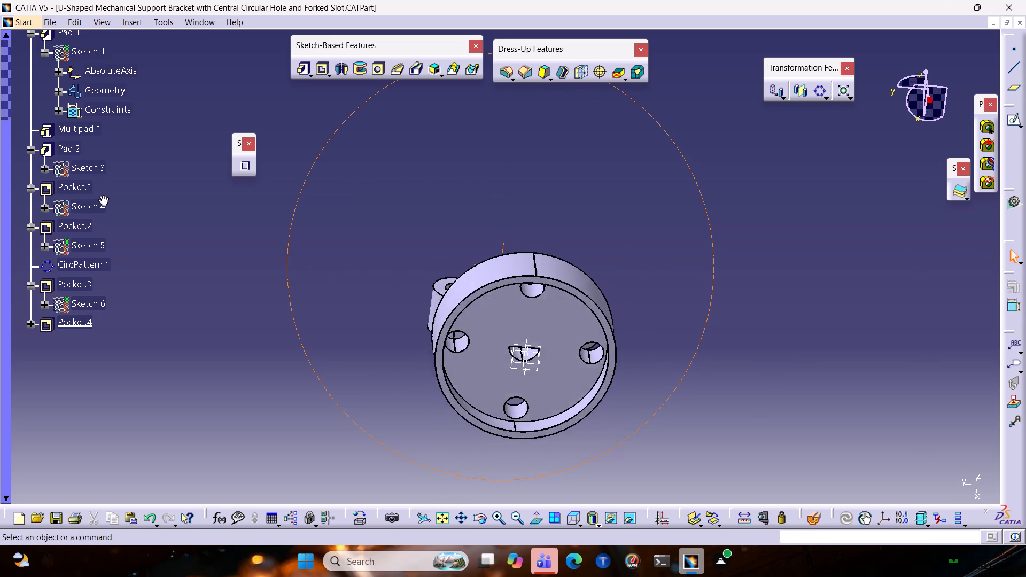
{"action": "middle_click_drag", "start_coordinate": [102, 195], "coordinate": [534, 131]}
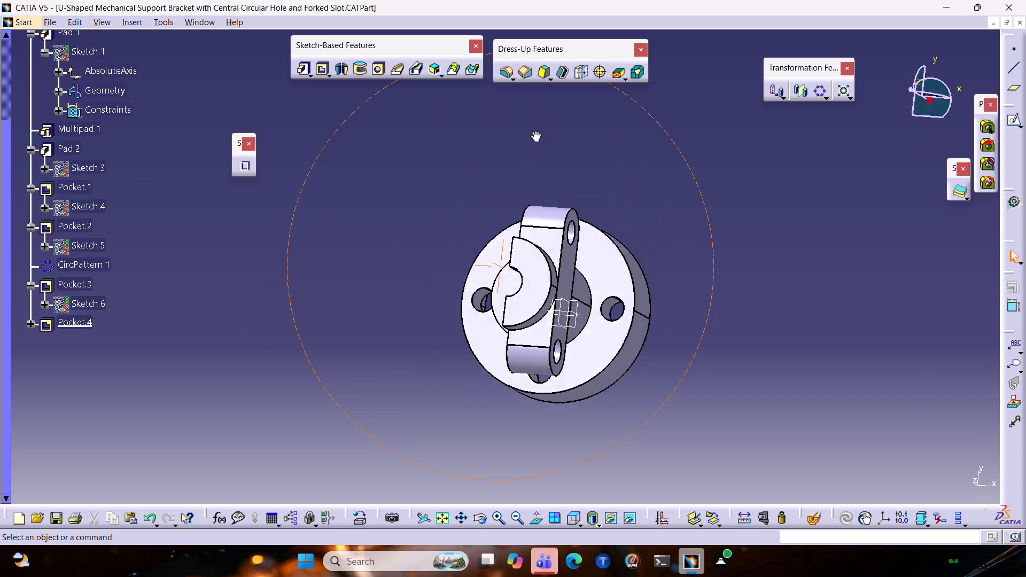
{"action": "middle_click_drag", "start_coordinate": [534, 131], "coordinate": [536, 130]}
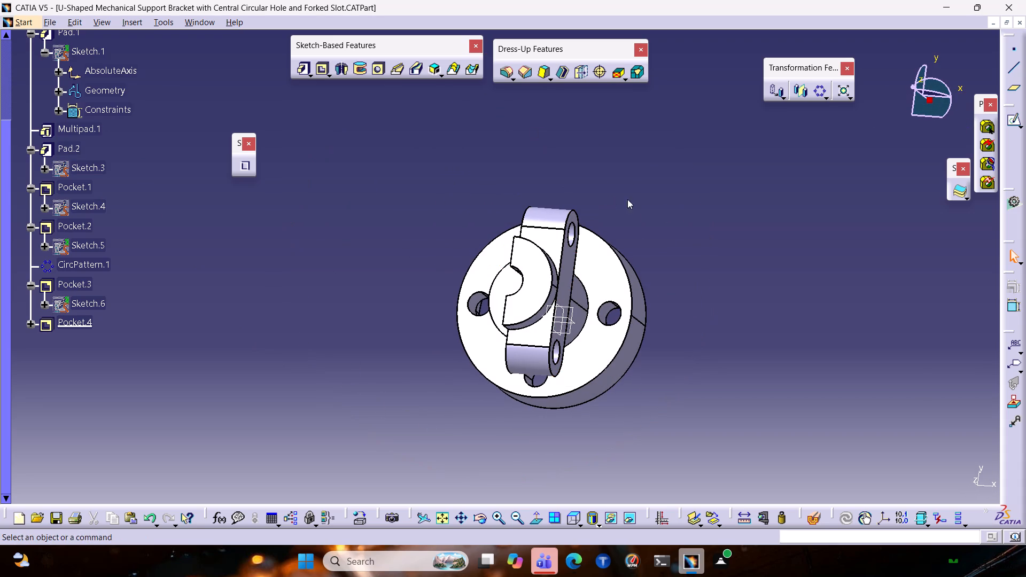
{"action": "middle_click_drag", "start_coordinate": [724, 355], "coordinate": [319, 225]}
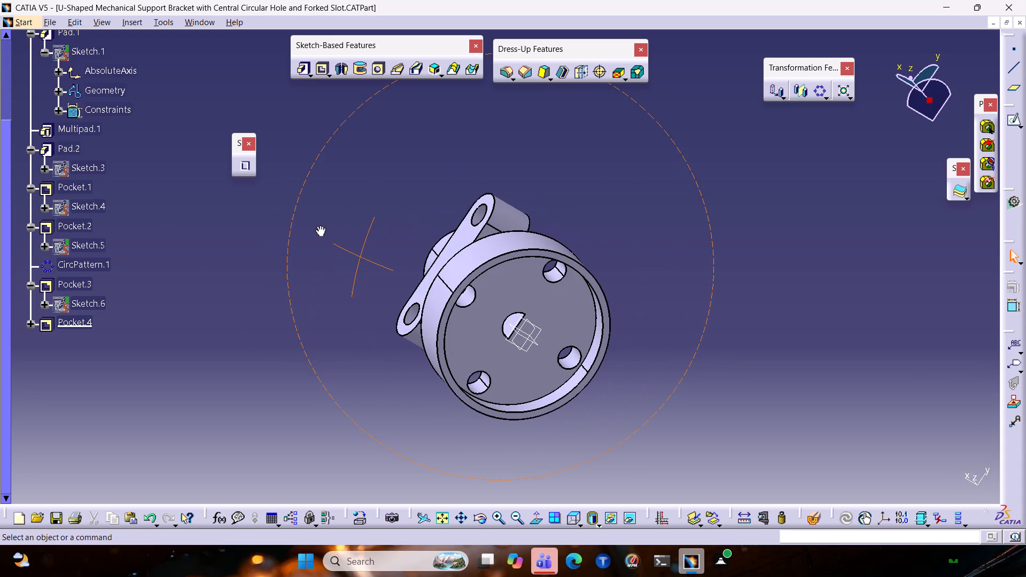
{"action": "middle_click_drag", "start_coordinate": [319, 225], "coordinate": [315, 221]}
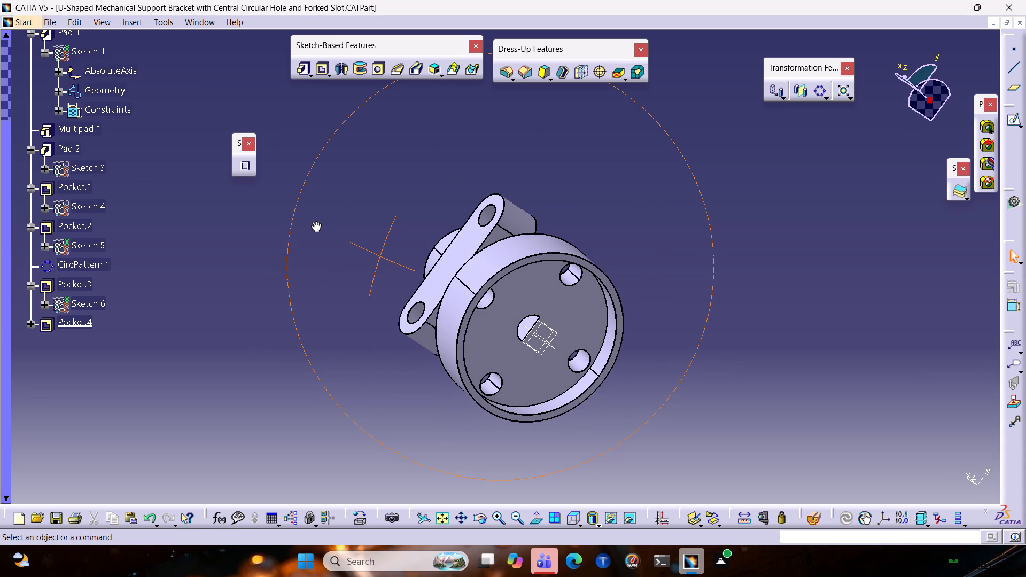
{"action": "middle_click_drag", "start_coordinate": [315, 221], "coordinate": [293, 202]}
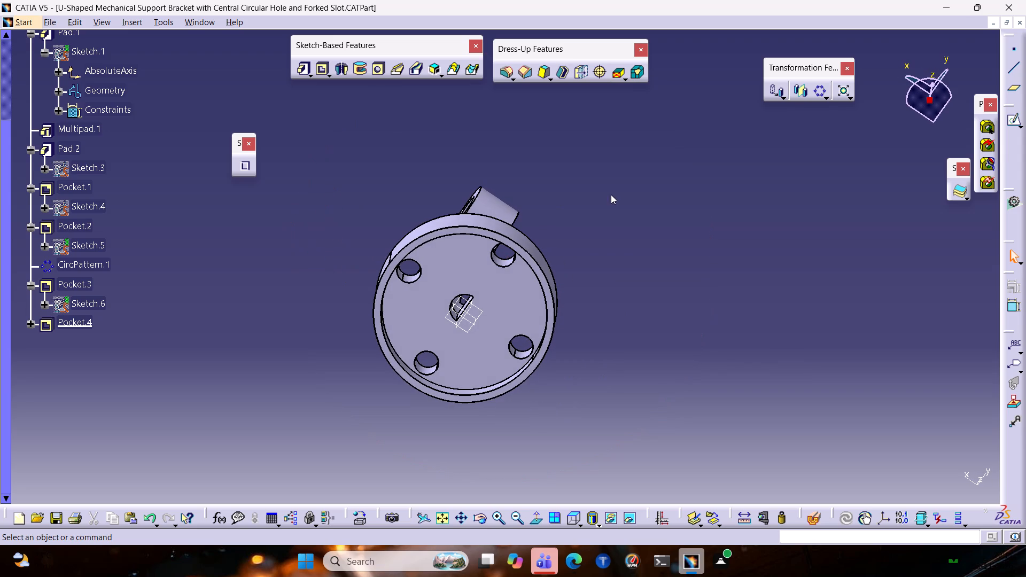
{"action": "middle_click_drag", "start_coordinate": [570, 247], "coordinate": [428, 447]}
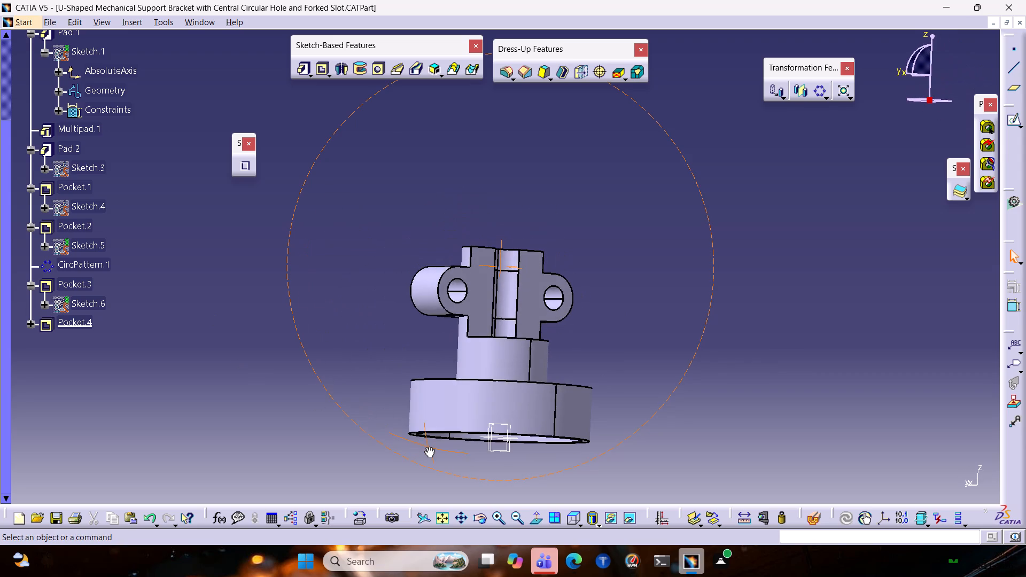
{"action": "middle_click_drag", "start_coordinate": [428, 447], "coordinate": [419, 445]}
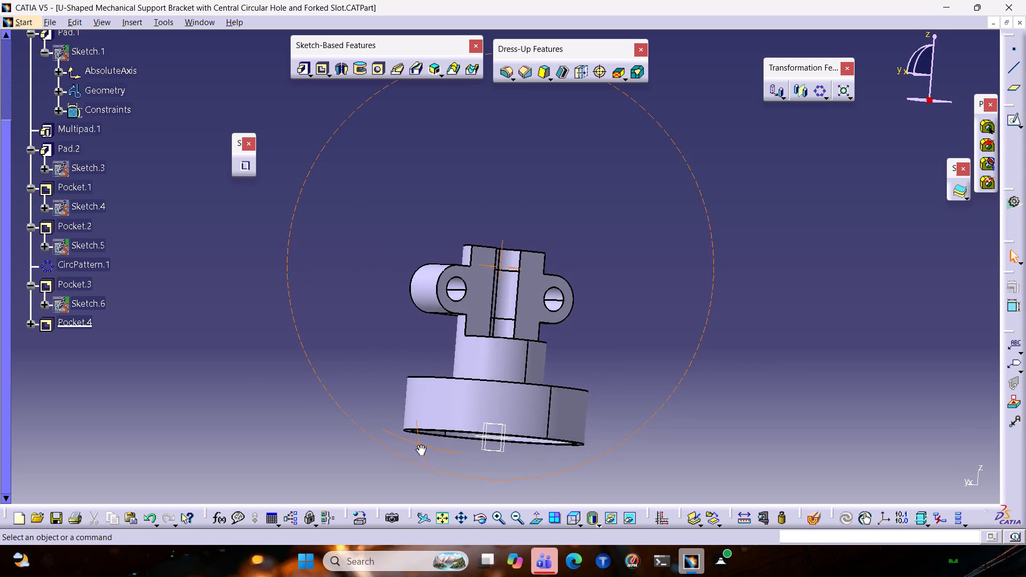
{"action": "middle_click_drag", "start_coordinate": [419, 445], "coordinate": [419, 442]}
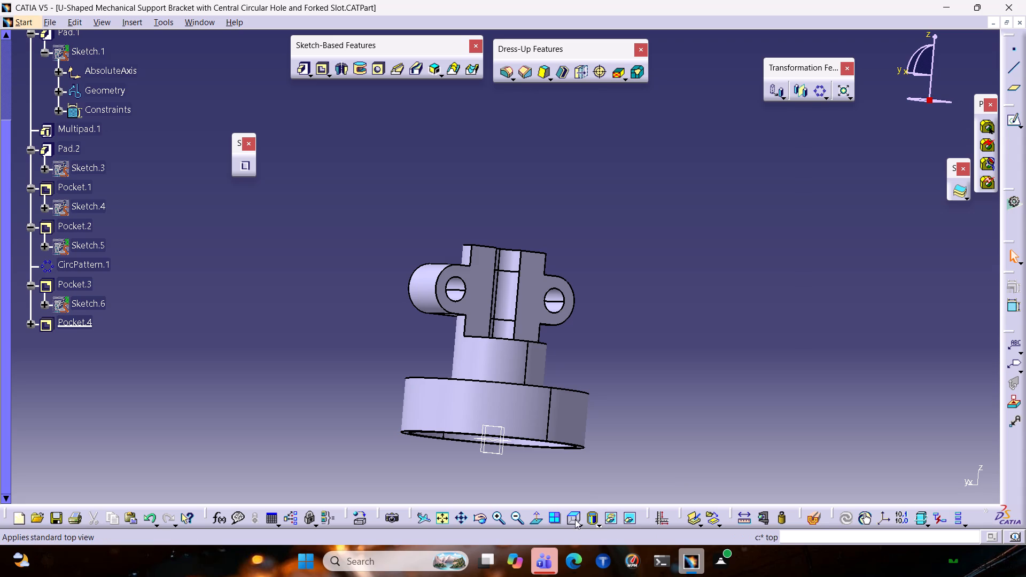
{"action": "left_click", "coordinate": [579, 520]}
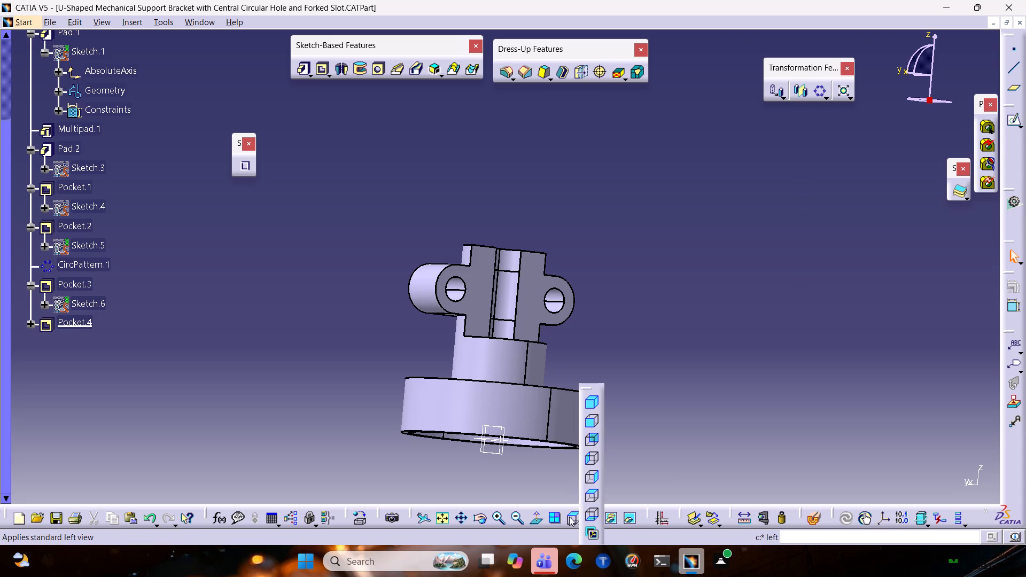
{"action": "double_click", "coordinate": [569, 517]}
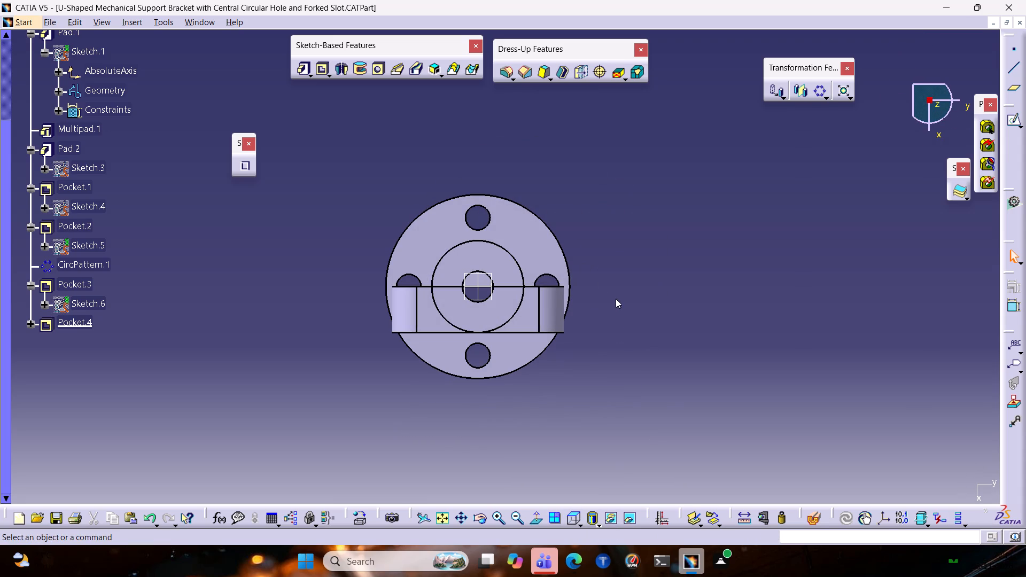
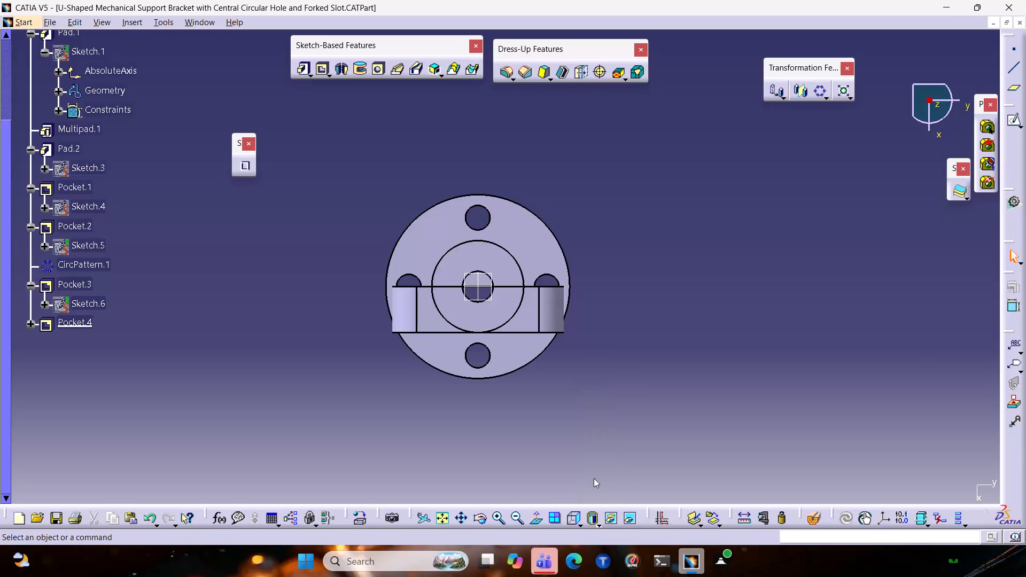
Examine the bracket's central bore, lug plate and base holes from the side, an isometric angle and obliquely above.
{"action": "middle_click_drag", "start_coordinate": [628, 409], "coordinate": [628, 409]}
{"action": "right_click_drag", "start_coordinate": [628, 409], "coordinate": [628, 409]}
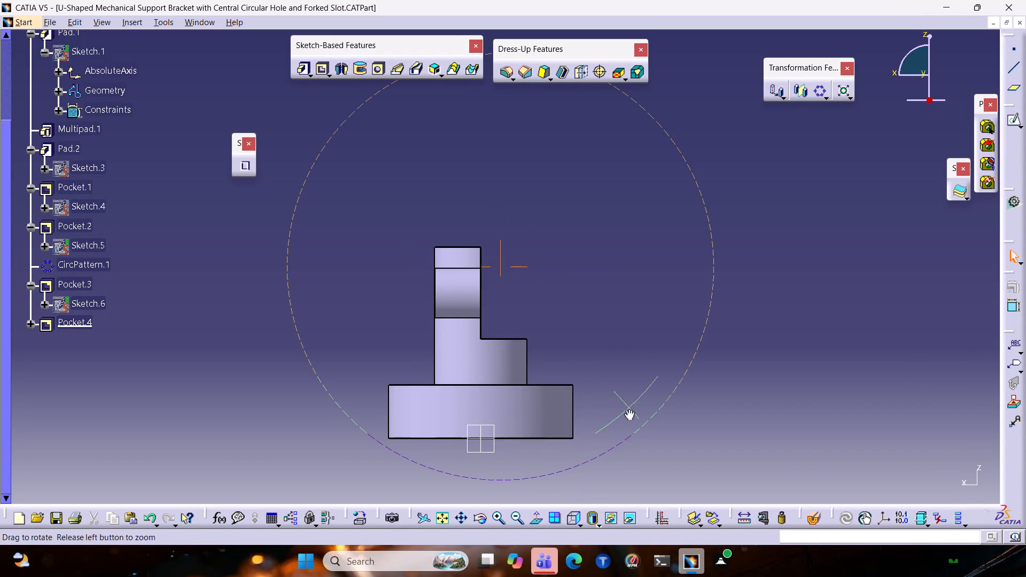
{"action": "right_click_drag", "start_coordinate": [628, 409], "coordinate": [777, 408]}
{"action": "middle_click_drag", "start_coordinate": [628, 409], "coordinate": [777, 408]}
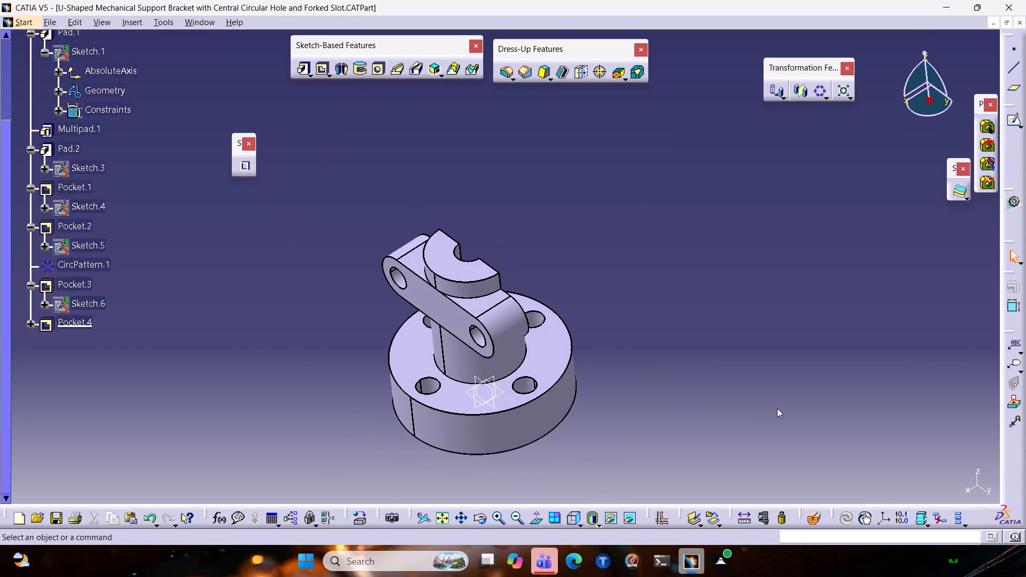
{"action": "middle_click_drag", "start_coordinate": [698, 418], "coordinate": [325, 423]}
{"action": "right_click_drag", "start_coordinate": [698, 418], "coordinate": [308, 450]}
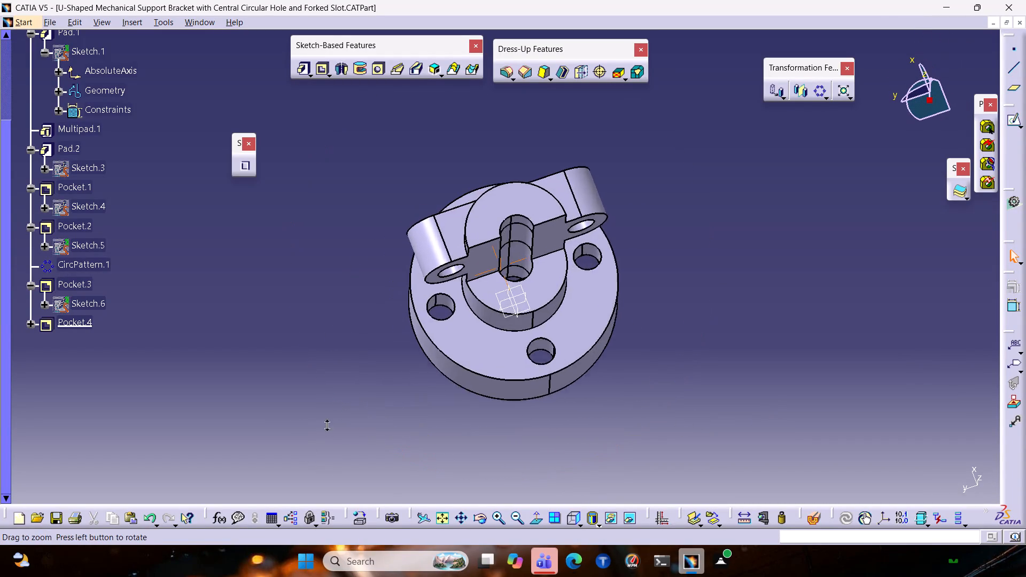
{"action": "middle_click_drag", "start_coordinate": [325, 423], "coordinate": [343, 400]}
{"action": "middle_click_drag", "start_coordinate": [704, 411], "coordinate": [733, 361]}
{"action": "right_click_drag", "start_coordinate": [704, 411], "coordinate": [733, 361]}
{"action": "middle_click_drag", "start_coordinate": [764, 411], "coordinate": [786, 365]}
{"action": "right_click_drag", "start_coordinate": [764, 411], "coordinate": [786, 365]}
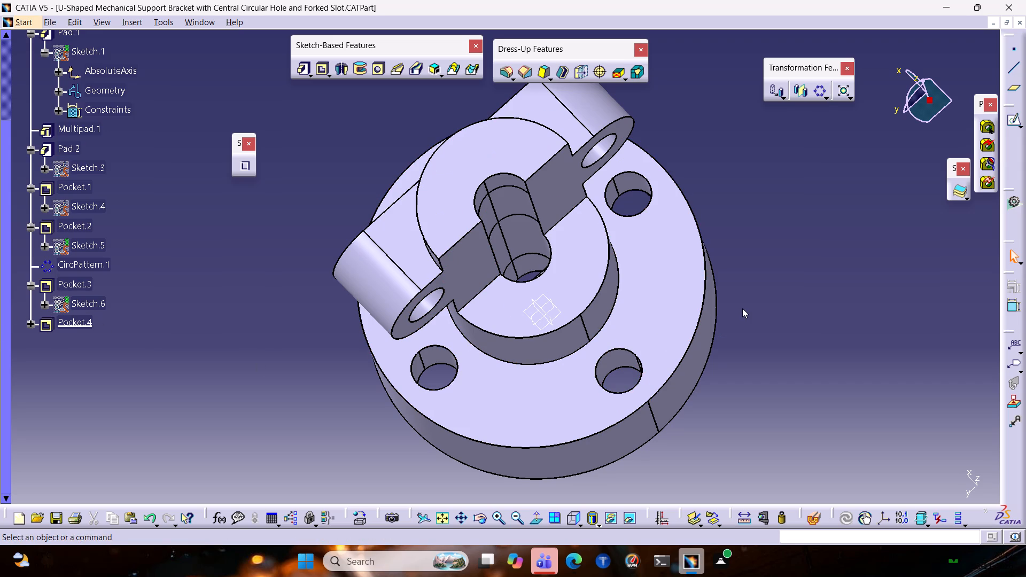
{"action": "middle_click_drag", "start_coordinate": [742, 308], "coordinate": [702, 349], "text": "ctrl"}
Highlight the central bore pocket, Pocket.4, and examine how far it extends through the forked lug plate, boss and base, along with the feature tree.
{"action": "left_click", "coordinate": [67, 321]}
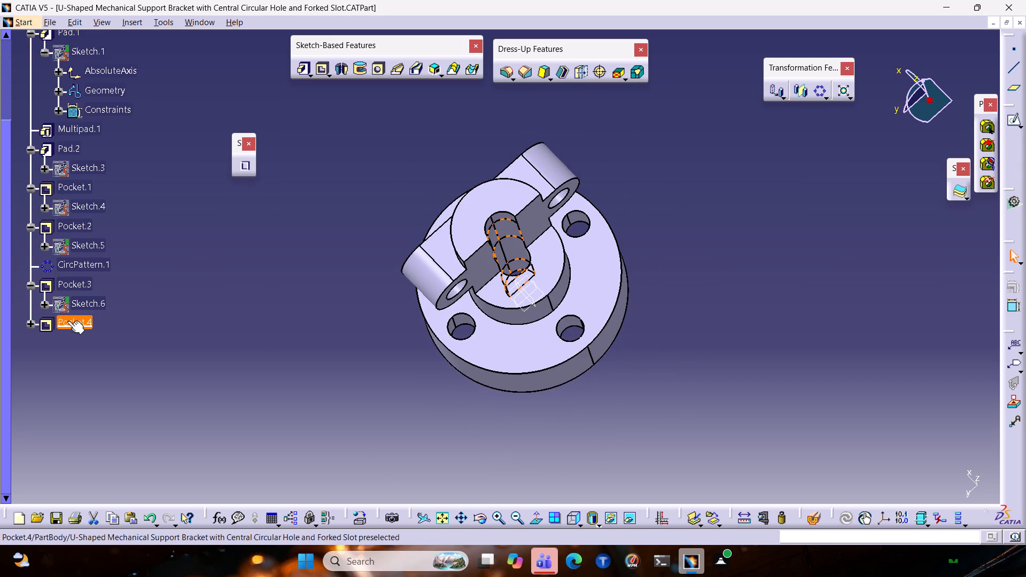
{"action": "middle_click_drag", "start_coordinate": [712, 422], "coordinate": [368, 326]}
{"action": "right_click_drag", "start_coordinate": [714, 421], "coordinate": [368, 326]}
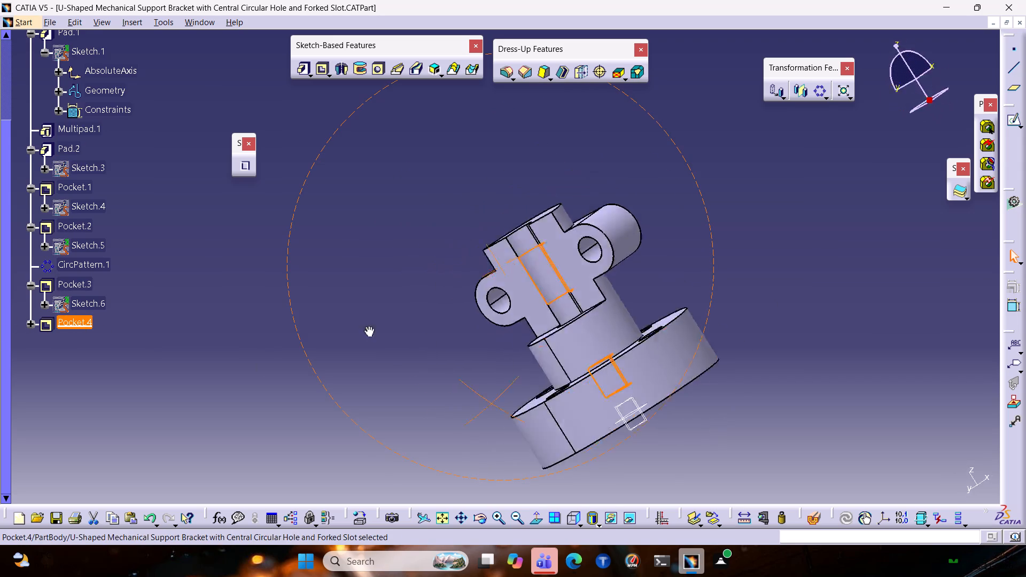
{"action": "right_click_drag", "start_coordinate": [368, 326], "coordinate": [605, 295]}
{"action": "middle_click_drag", "start_coordinate": [368, 326], "coordinate": [581, 280]}
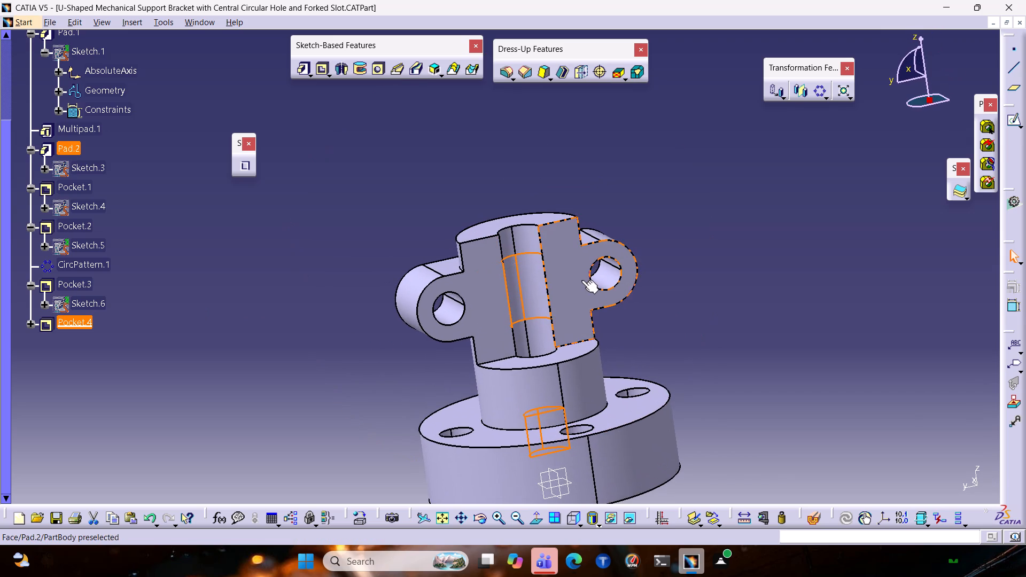
{"action": "scroll", "coordinate": [670, 390], "scroll_direction": "down", "scroll_amount": 1}
{"action": "scroll", "coordinate": [730, 420], "scroll_direction": "up", "scroll_amount": 1}
{"action": "middle_click_drag", "start_coordinate": [720, 296], "coordinate": [703, 336]}
{"action": "right_click_drag", "start_coordinate": [720, 296], "coordinate": [703, 336]}
{"action": "middle_click_drag", "start_coordinate": [708, 355], "coordinate": [725, 178]}
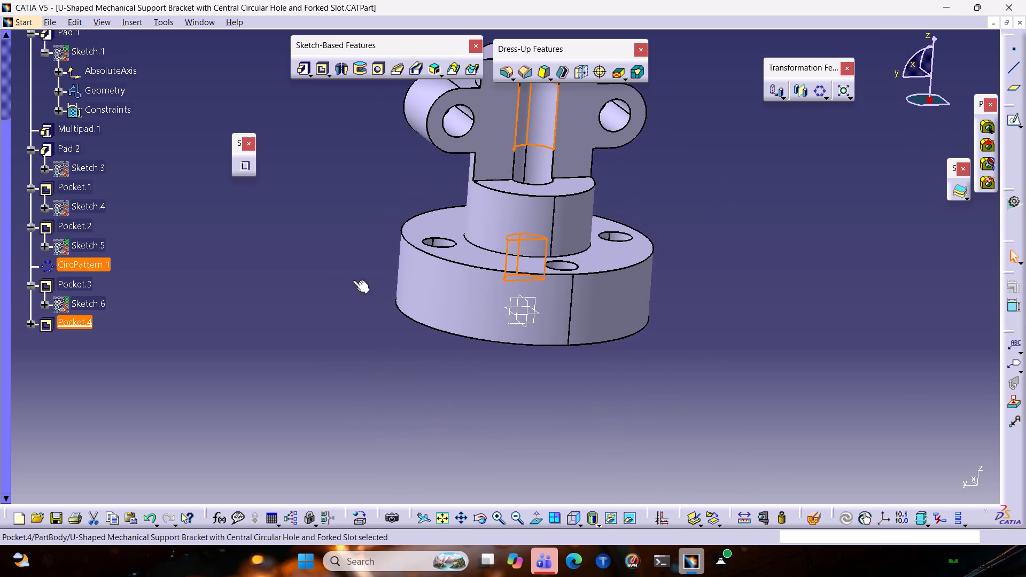
{"action": "scroll", "coordinate": [98, 252], "scroll_direction": "up", "scroll_amount": 3}
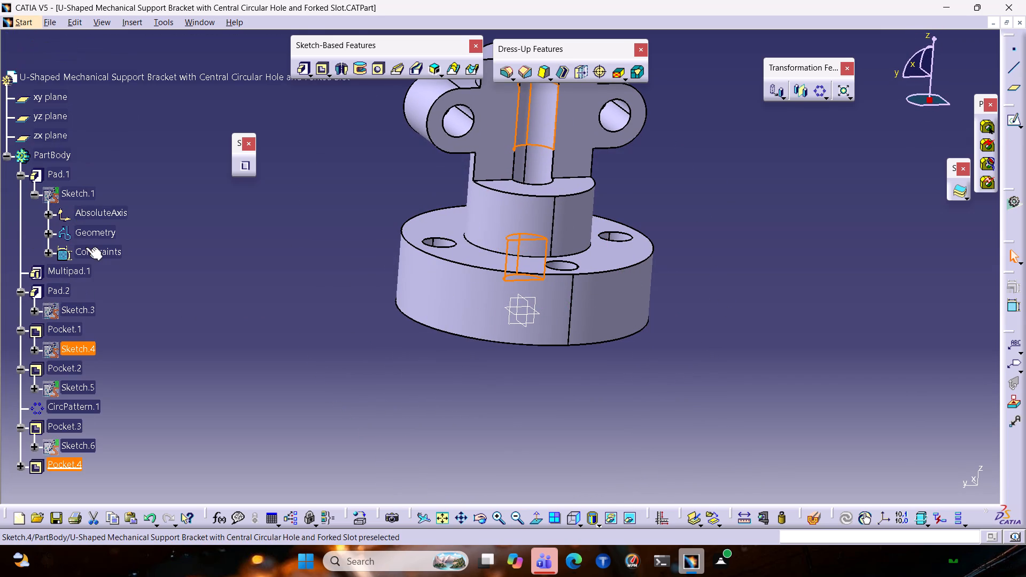
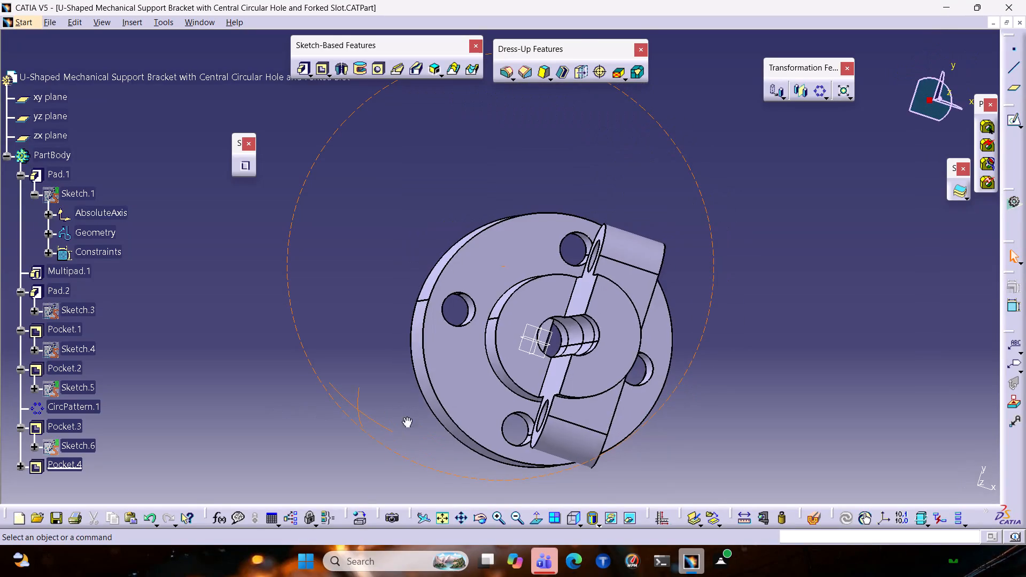
Examine the bracket's base, boss, lugs and central bore from above, behind, the side and the front.
{"action": "middle_click_drag", "start_coordinate": [675, 412], "coordinate": [745, 353], "text": "ctrl"}
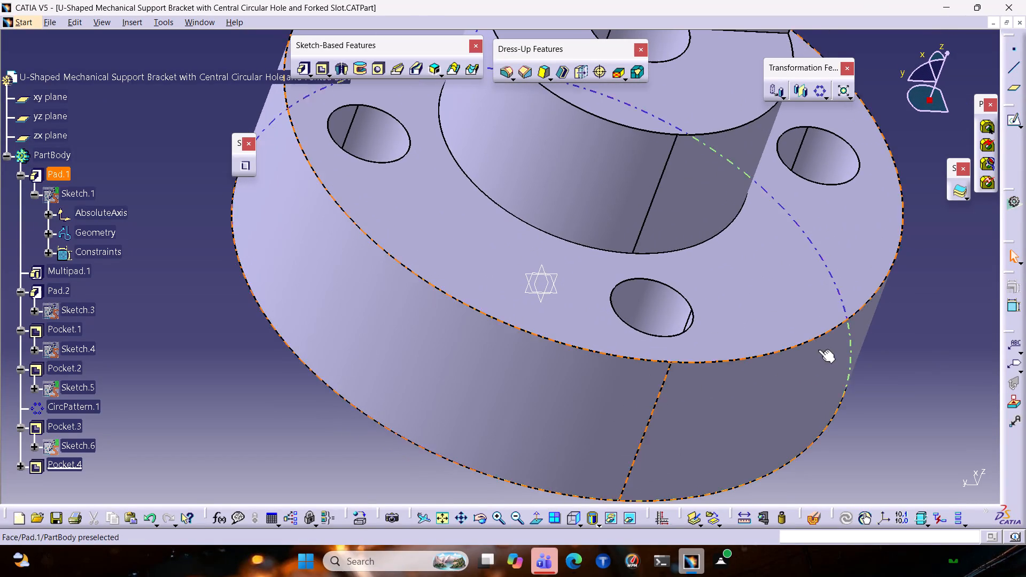
{"action": "middle_click_drag", "start_coordinate": [934, 365], "coordinate": [776, 454]}
{"action": "middle_click_drag", "start_coordinate": [247, 277], "coordinate": [197, 341], "text": "ctrl"}
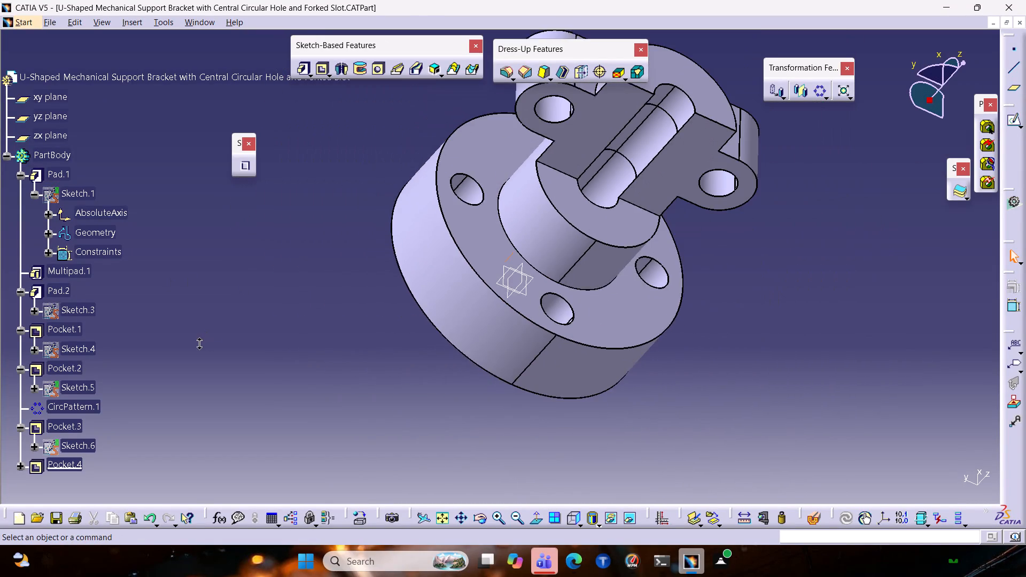
{"action": "middle_click_drag", "start_coordinate": [197, 341], "coordinate": [197, 341], "text": "ctrl"}
{"action": "middle_click_drag", "start_coordinate": [708, 394], "coordinate": [514, 355]}
{"action": "scroll", "coordinate": [514, 355], "scroll_direction": "down", "scroll_amount": 1, "text": "ctrl"}
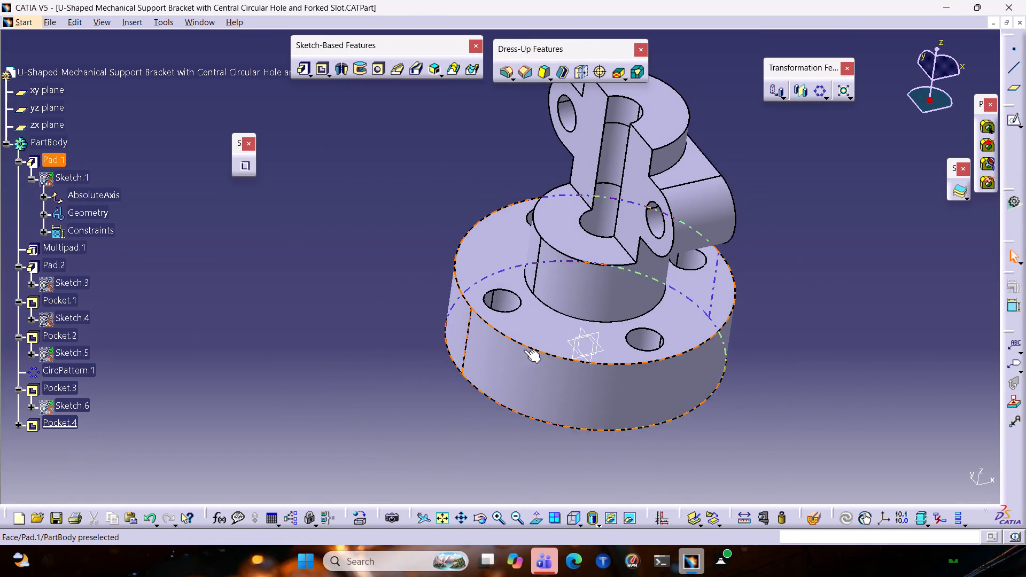
{"action": "middle_click_drag", "start_coordinate": [796, 367], "coordinate": [859, 315], "text": "ctrl"}
{"action": "middle_click_drag", "start_coordinate": [857, 333], "coordinate": [329, 333]}
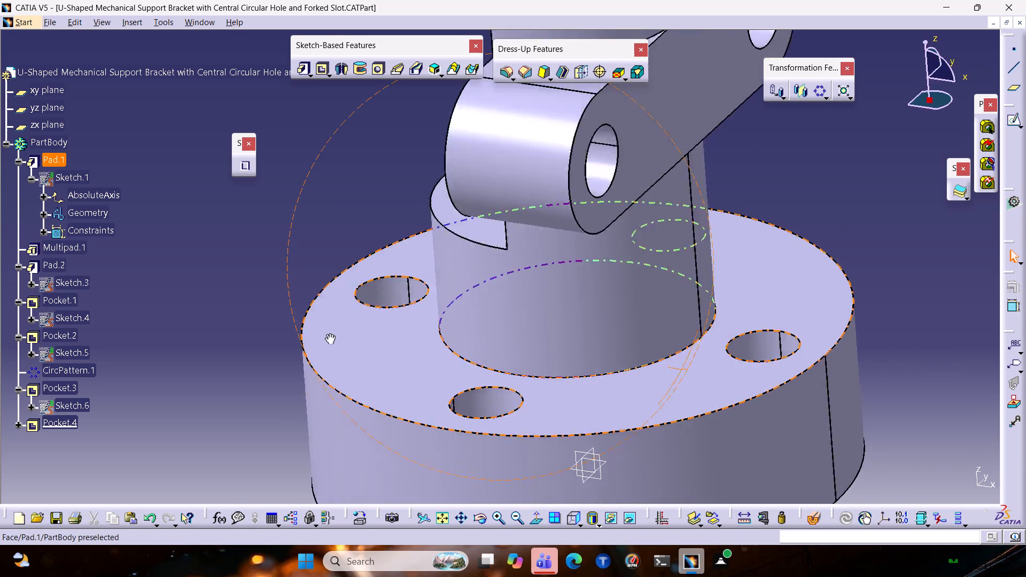
{"action": "middle_click_drag", "start_coordinate": [329, 333], "coordinate": [312, 332]}
{"action": "middle_click_drag", "start_coordinate": [643, 318], "coordinate": [578, 426], "text": "ctrl"}
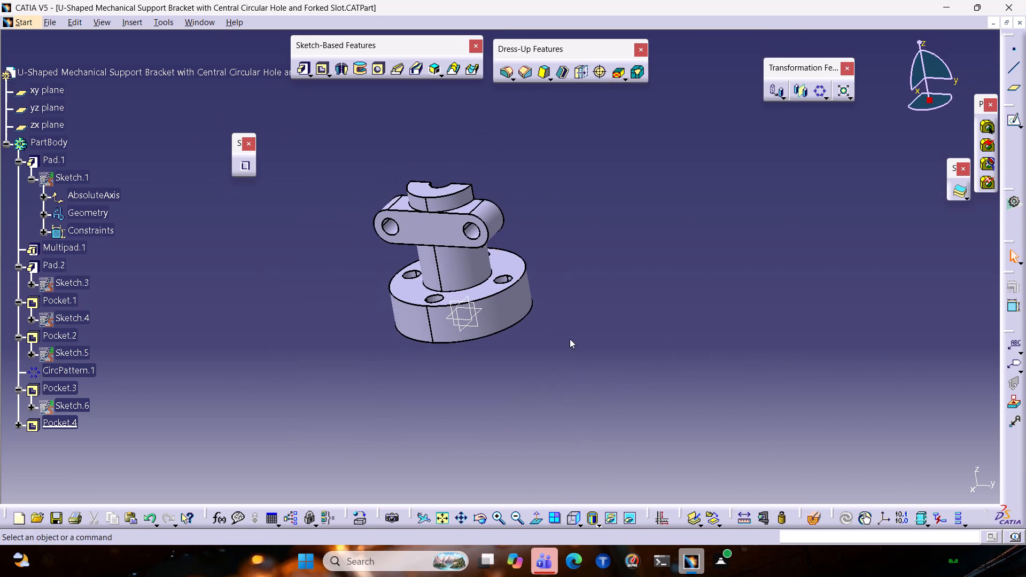
{"action": "middle_click_drag", "start_coordinate": [570, 339], "coordinate": [648, 291], "text": "ctrl"}
{"action": "middle_click_drag", "start_coordinate": [627, 307], "coordinate": [248, 360]}
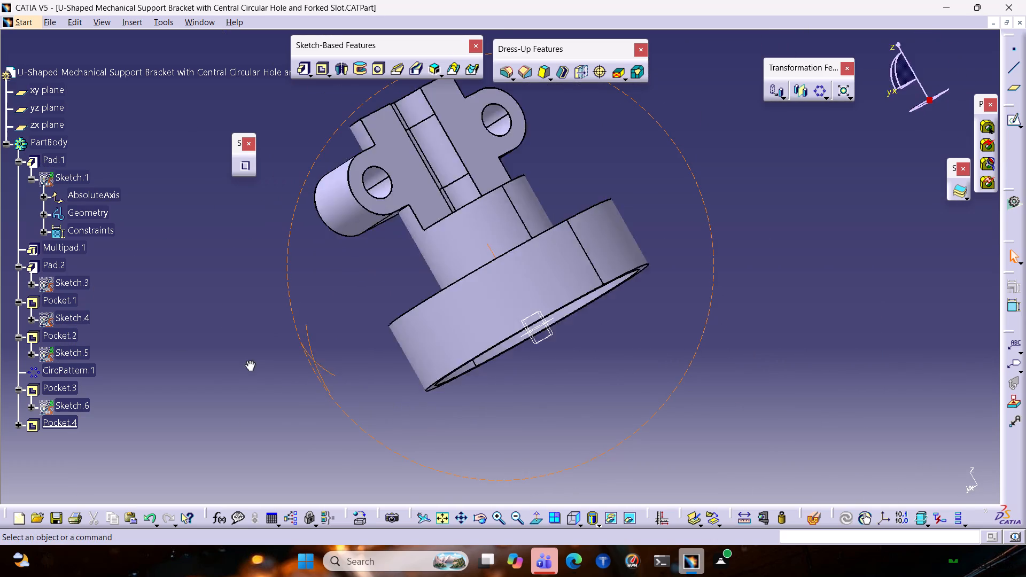
{"action": "middle_click_drag", "start_coordinate": [248, 360], "coordinate": [421, 358]}
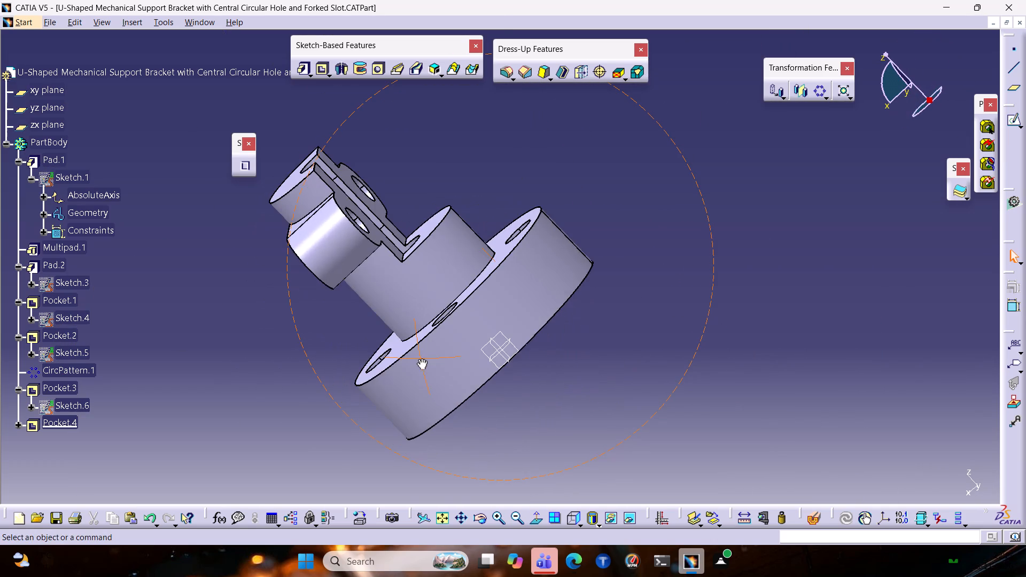
{"action": "middle_click_drag", "start_coordinate": [421, 358], "coordinate": [423, 357]}
{"action": "middle_click_drag", "start_coordinate": [584, 357], "coordinate": [570, 465]}
{"action": "middle_click_drag", "start_coordinate": [611, 356], "coordinate": [596, 332], "text": "ctrl"}
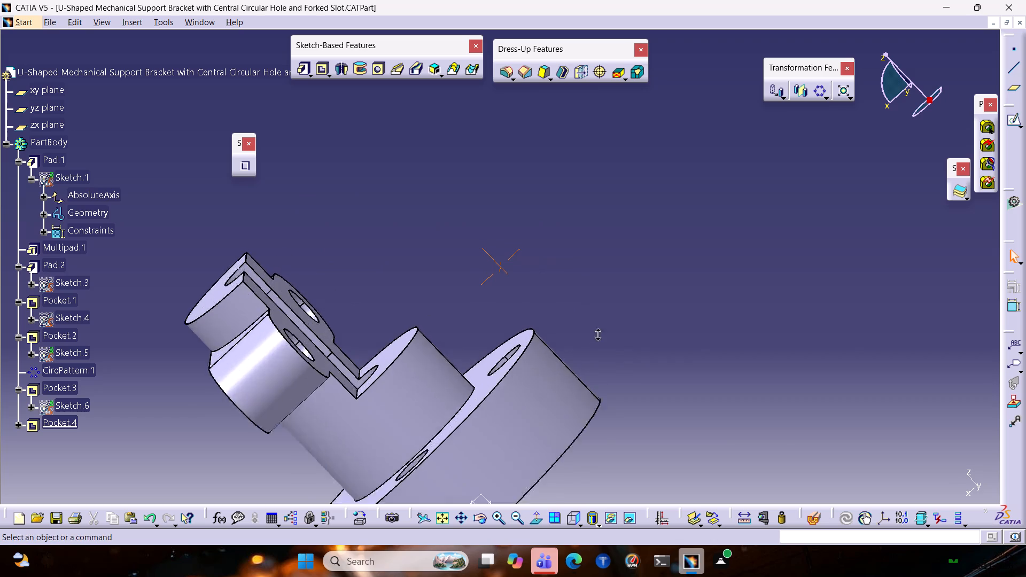
{"action": "middle_click_drag", "start_coordinate": [596, 332], "coordinate": [603, 329], "text": "ctrl"}
{"action": "middle_click_drag", "start_coordinate": [616, 329], "coordinate": [318, 385]}
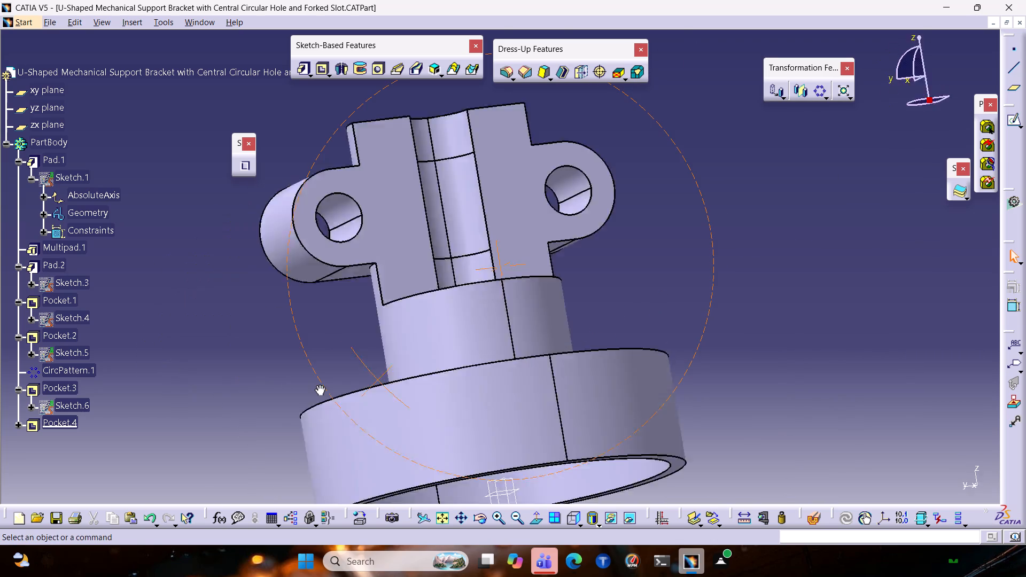
{"action": "middle_click_drag", "start_coordinate": [318, 385], "coordinate": [317, 385]}
Measure the width of the forked plate between its two vertical side edges just above the boss.
{"action": "middle_click_drag", "start_coordinate": [773, 241], "coordinate": [738, 328]}
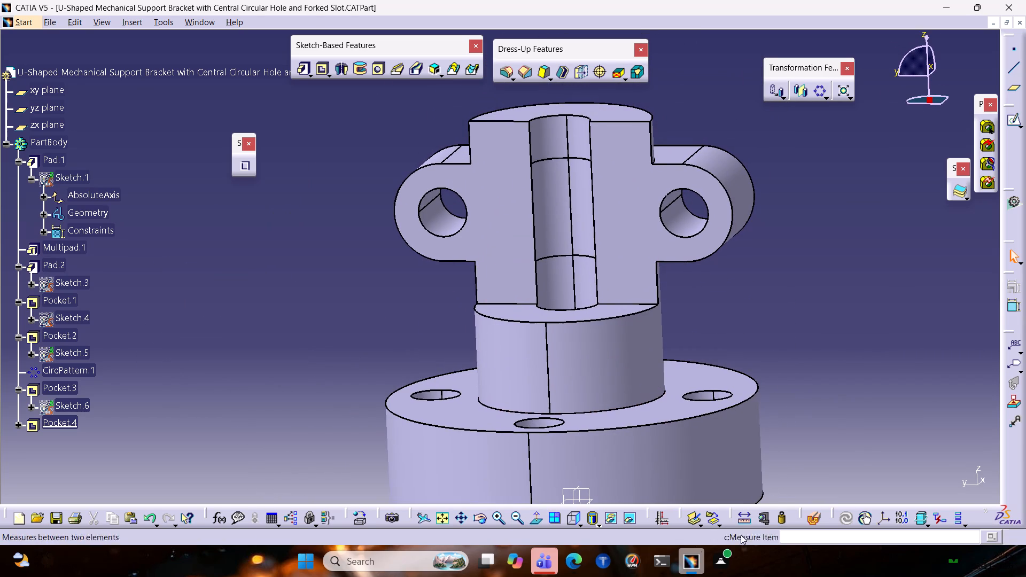
{"action": "left_click", "coordinate": [751, 520]}
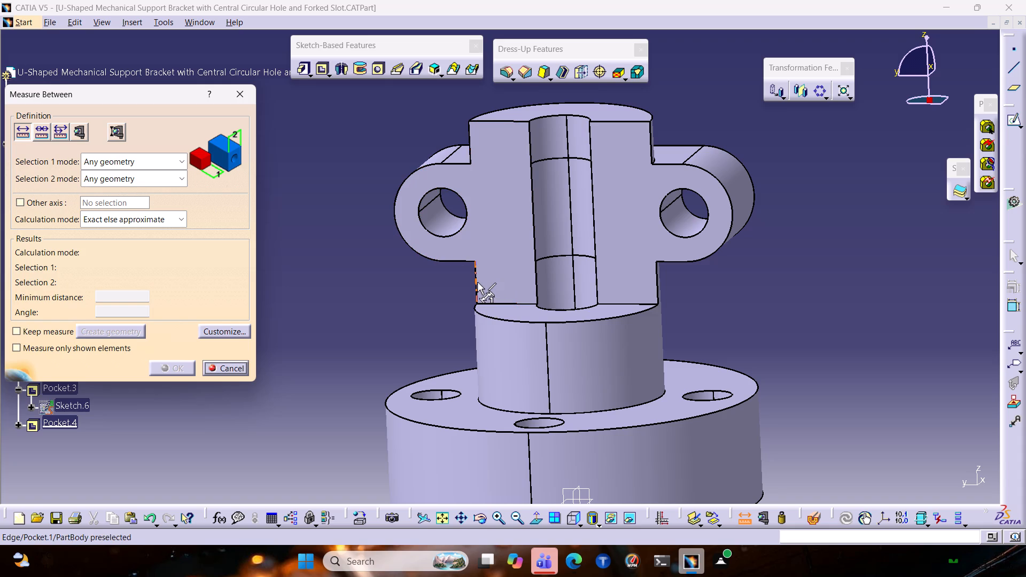
{"action": "left_click", "coordinate": [477, 282]}
{"action": "left_click", "coordinate": [657, 279]}
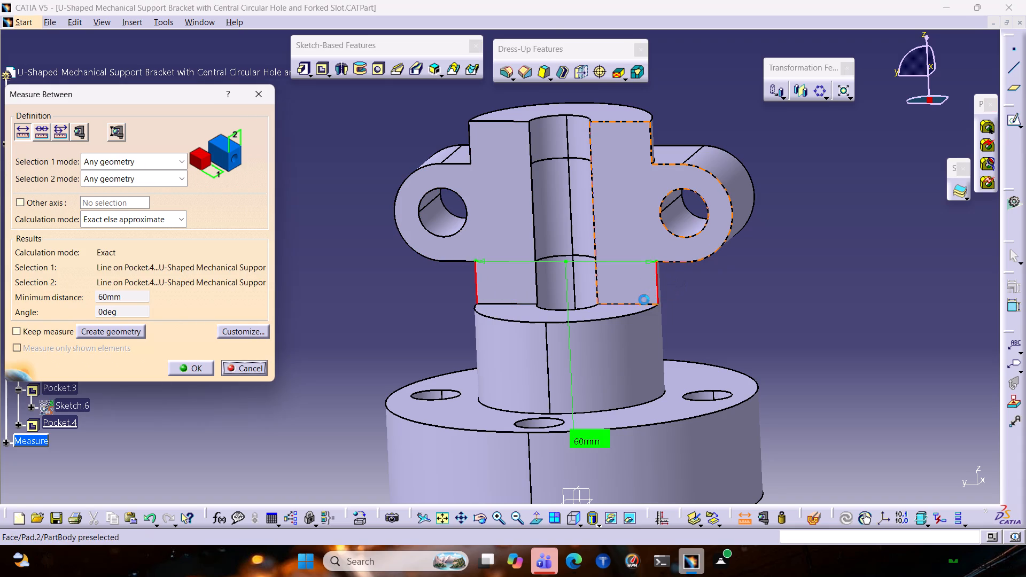
Measure the boss's height from its lower circle on the base to its upper step edge.
{"action": "left_click", "coordinate": [619, 318]}
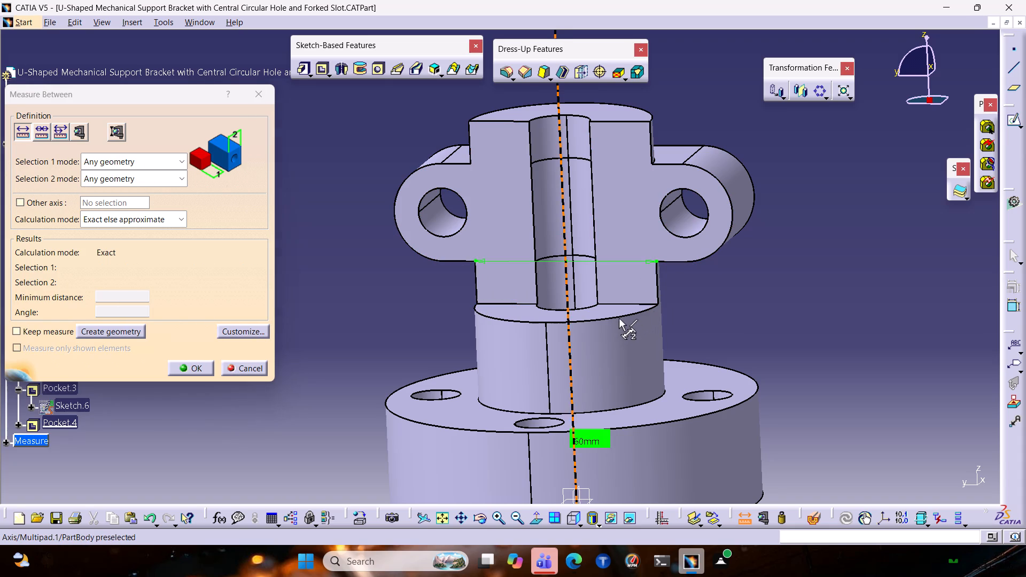
{"action": "left_click", "coordinate": [617, 318]}
{"action": "left_click", "coordinate": [603, 411]}
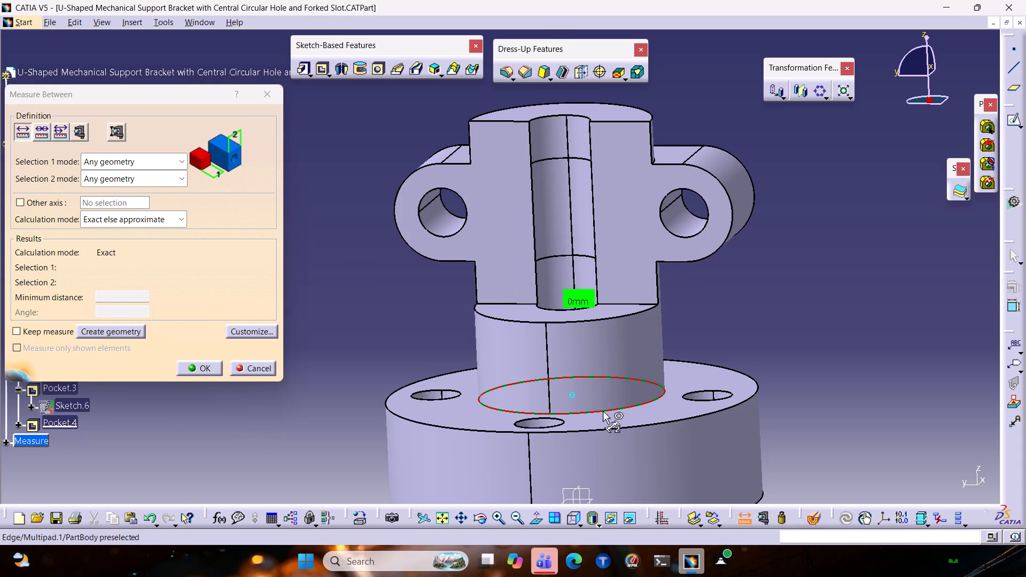
{"action": "left_click", "coordinate": [610, 317]}
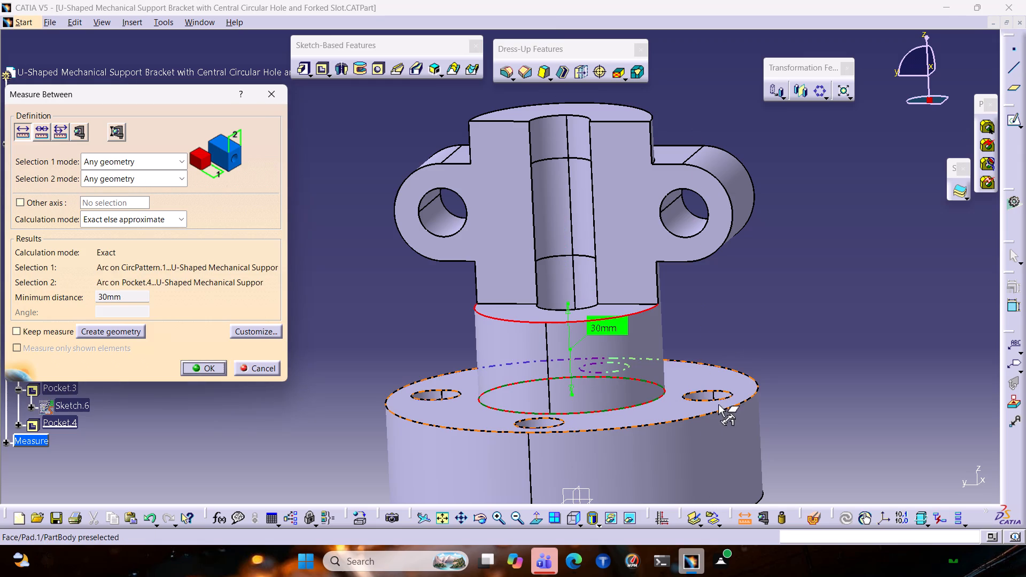
Measure the base's thickness between its upper and lower outer circular edges.
{"action": "left_click", "coordinate": [717, 400]}
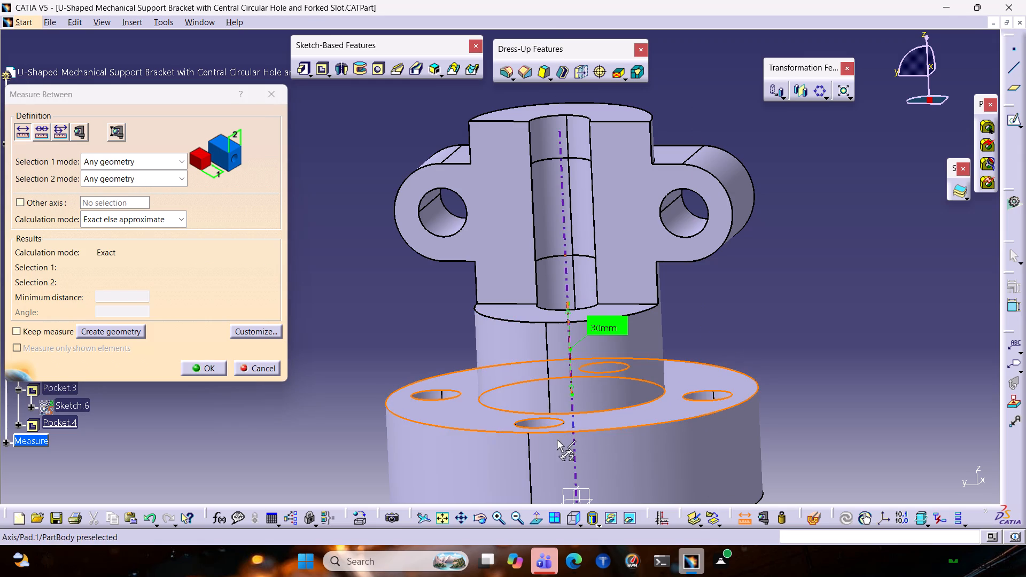
{"action": "middle_click_drag", "start_coordinate": [555, 446], "coordinate": [506, 218]}
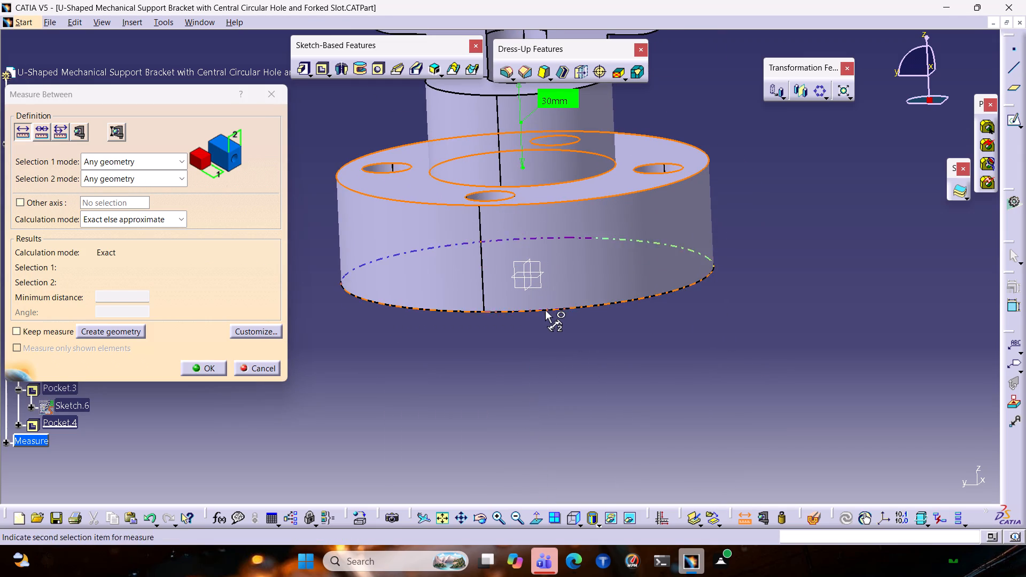
{"action": "left_click", "coordinate": [545, 310]}
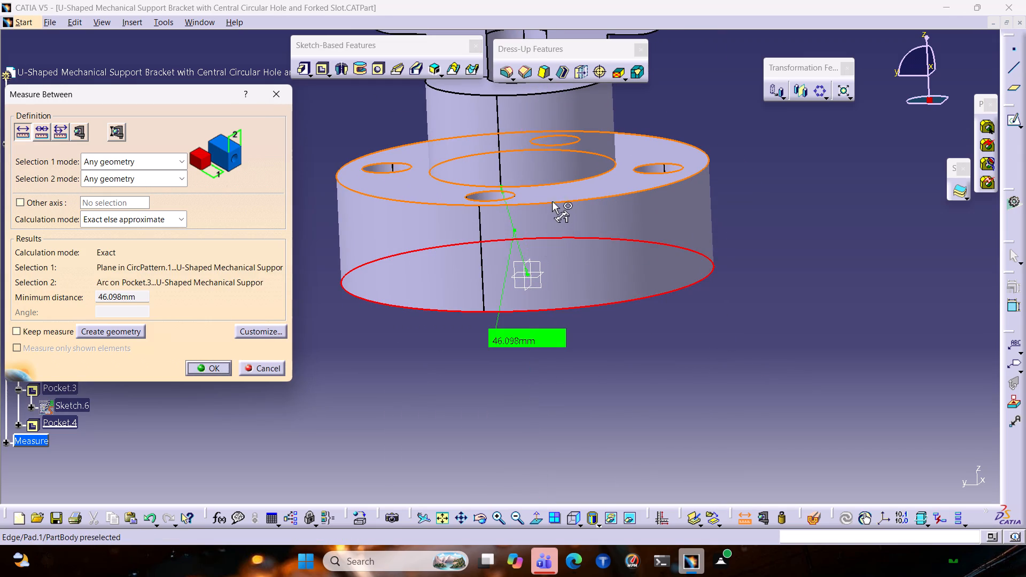
{"action": "left_click", "coordinate": [551, 200]}
{"action": "left_click", "coordinate": [566, 308]}
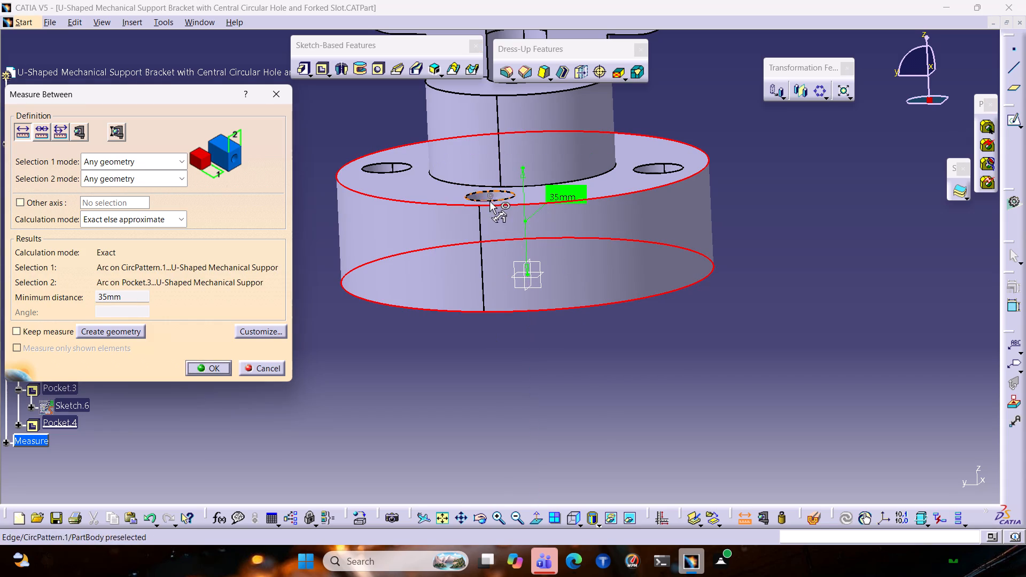
Measure the forked plate's height from the boss's step face to the plate's top edge.
{"action": "middle_click_drag", "start_coordinate": [495, 181], "coordinate": [506, 346]}
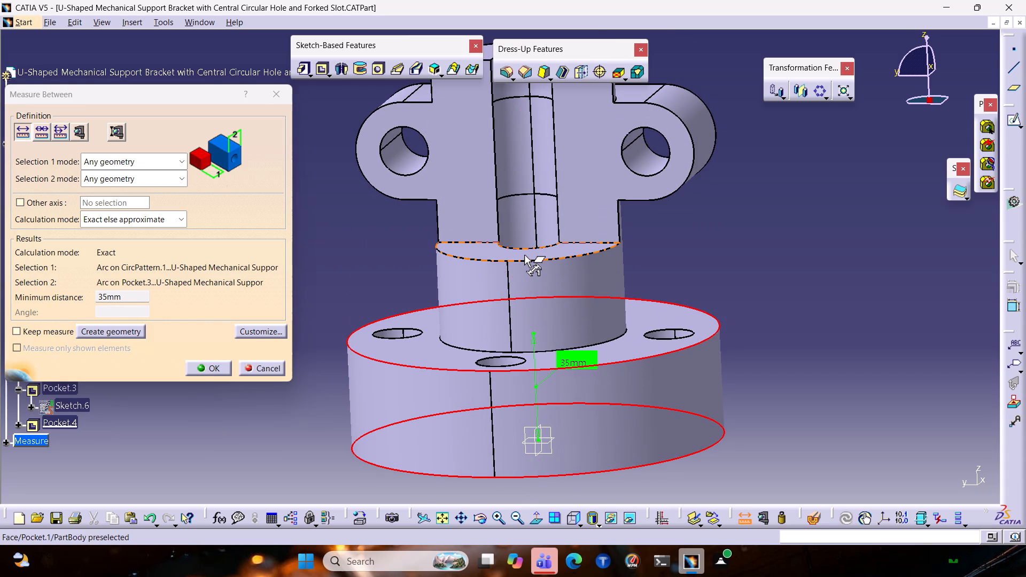
{"action": "left_click", "coordinate": [524, 256]}
{"action": "middle_click_drag", "start_coordinate": [609, 241], "coordinate": [585, 386]}
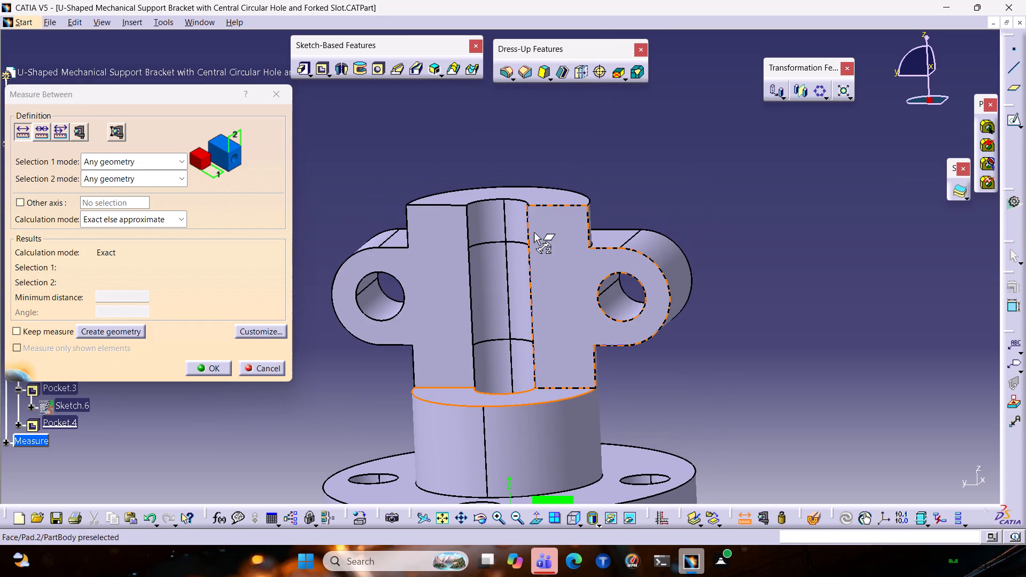
{"action": "left_click", "coordinate": [537, 206]}
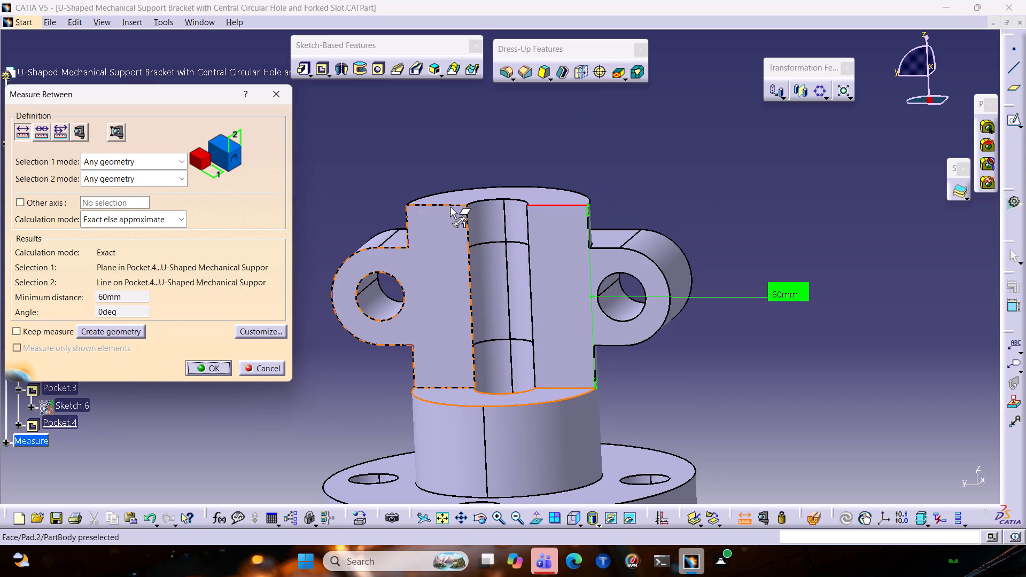
Measure between the forked plate's flat face beside the bore and the boss below it.
{"action": "left_click", "coordinate": [450, 206]}
{"action": "left_click", "coordinate": [671, 209]}
{"action": "middle_click_drag", "start_coordinate": [728, 329], "coordinate": [658, 347]}
{"action": "right_click_drag", "start_coordinate": [728, 329], "coordinate": [658, 347]}
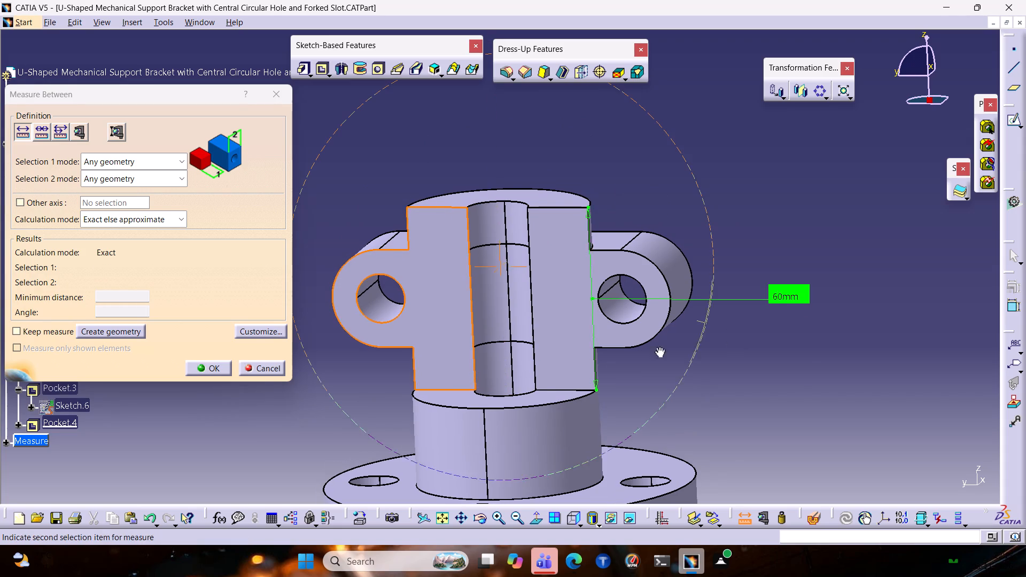
{"action": "right_click_drag", "start_coordinate": [658, 347], "coordinate": [458, 307]}
{"action": "middle_click_drag", "start_coordinate": [658, 347], "coordinate": [469, 298]}
{"action": "middle_click_drag", "start_coordinate": [516, 410], "coordinate": [573, 121]}
{"action": "middle_click_drag", "start_coordinate": [573, 122], "coordinate": [462, 262]}
{"action": "right_click_drag", "start_coordinate": [480, 237], "coordinate": [455, 270]}
{"action": "middle_click_drag", "start_coordinate": [533, 251], "coordinate": [588, 111]}
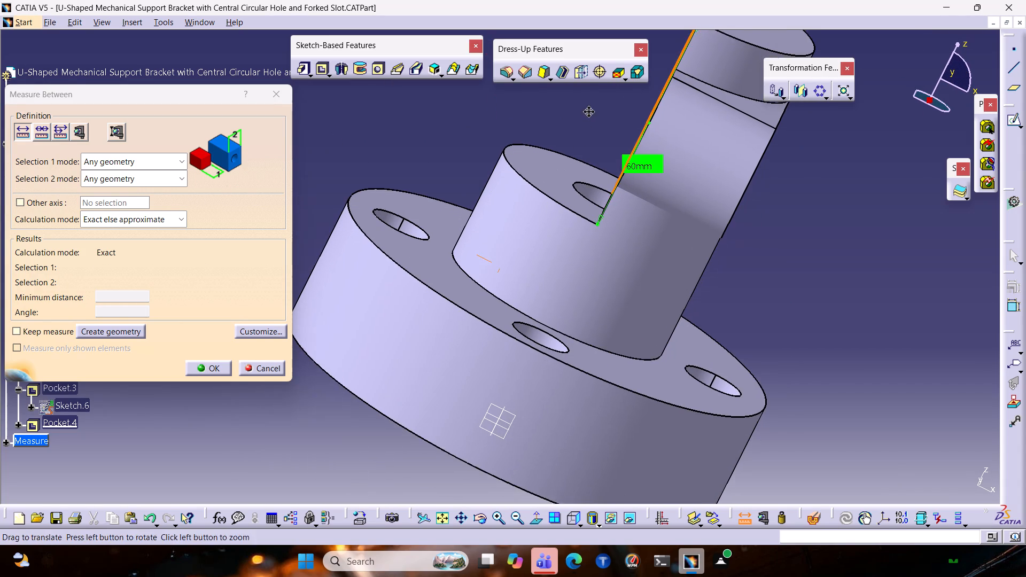
{"action": "middle_click_drag", "start_coordinate": [588, 111], "coordinate": [589, 109]}
{"action": "left_click", "coordinate": [538, 181]}
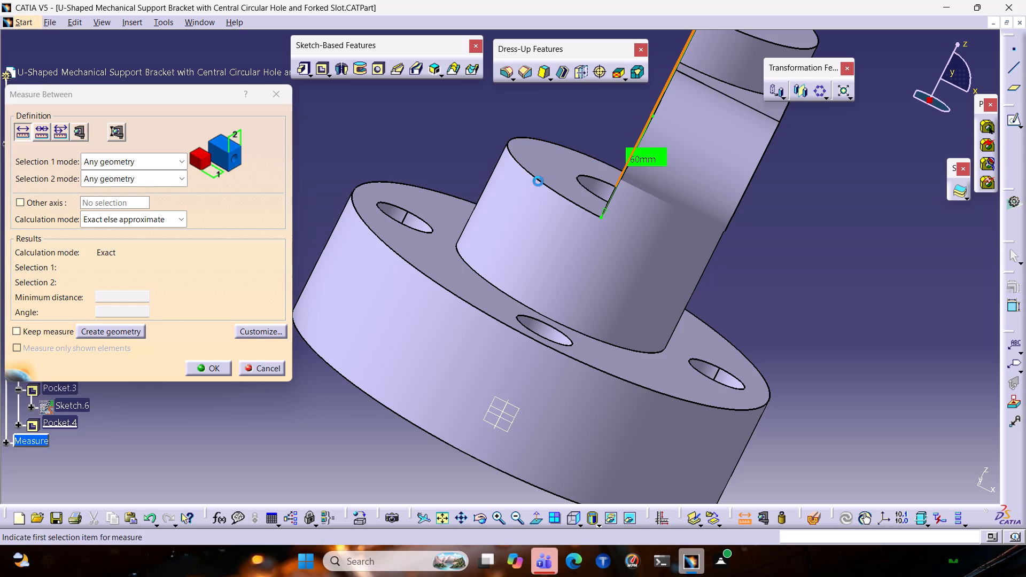
Measure the depth of the base's underside recess from the outer bottom edge to the recess floor edge.
{"action": "left_click", "coordinate": [371, 397]}
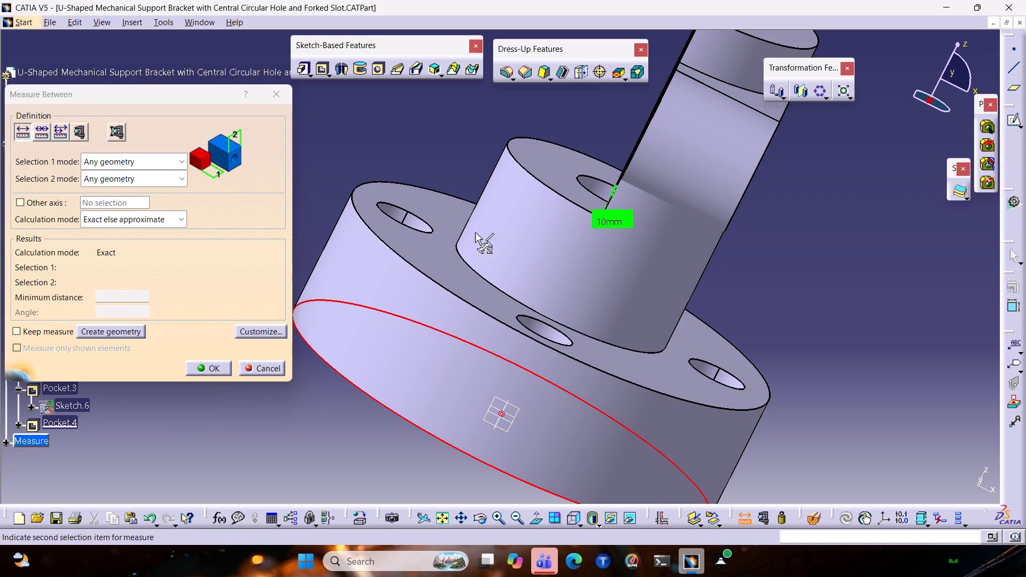
{"action": "middle_click_drag", "start_coordinate": [488, 143], "coordinate": [531, 256]}
{"action": "right_click_drag", "start_coordinate": [488, 143], "coordinate": [457, 265]}
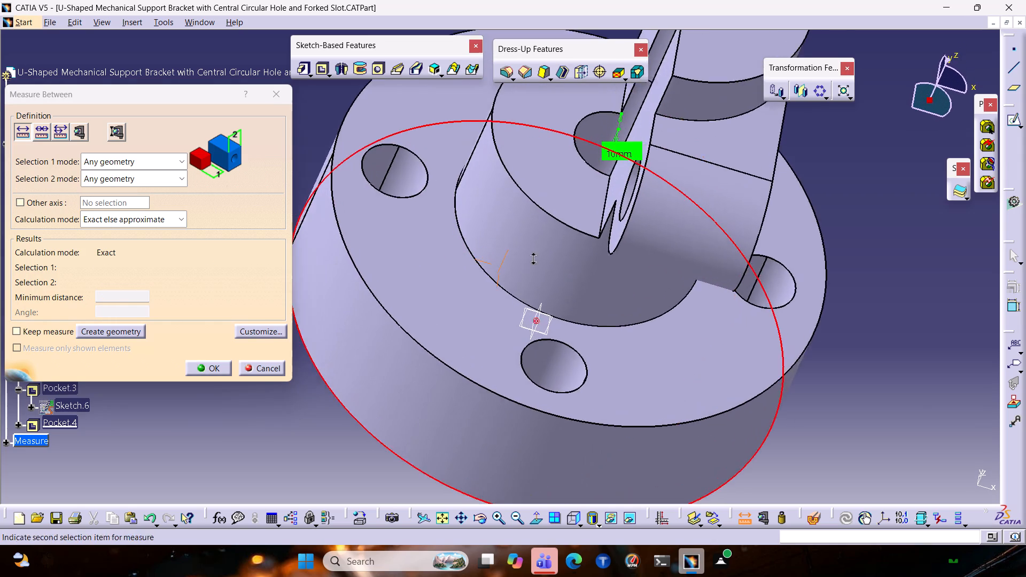
{"action": "right_click_drag", "start_coordinate": [530, 256], "coordinate": [766, 267]}
{"action": "middle_click_drag", "start_coordinate": [531, 256], "coordinate": [770, 350]}
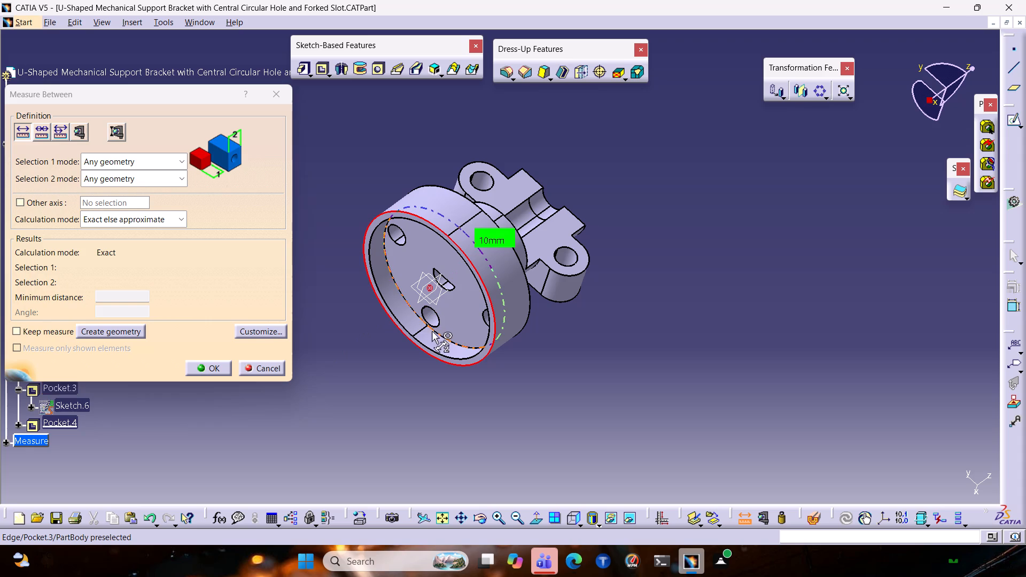
{"action": "left_click", "coordinate": [432, 332]}
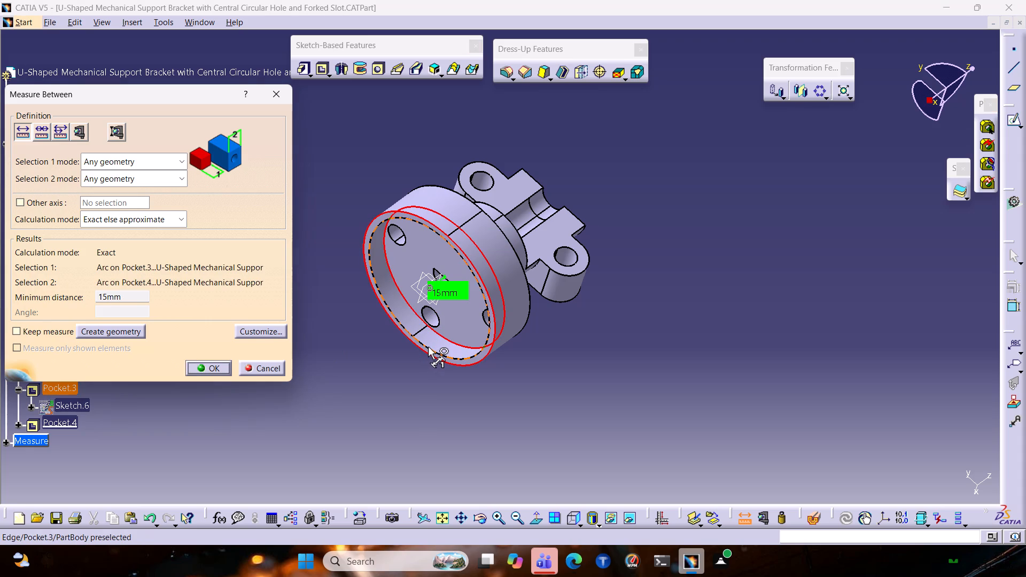
Measure between the inner and outer circular edges of the rim on the base's underside.
{"action": "left_click", "coordinate": [428, 347]}
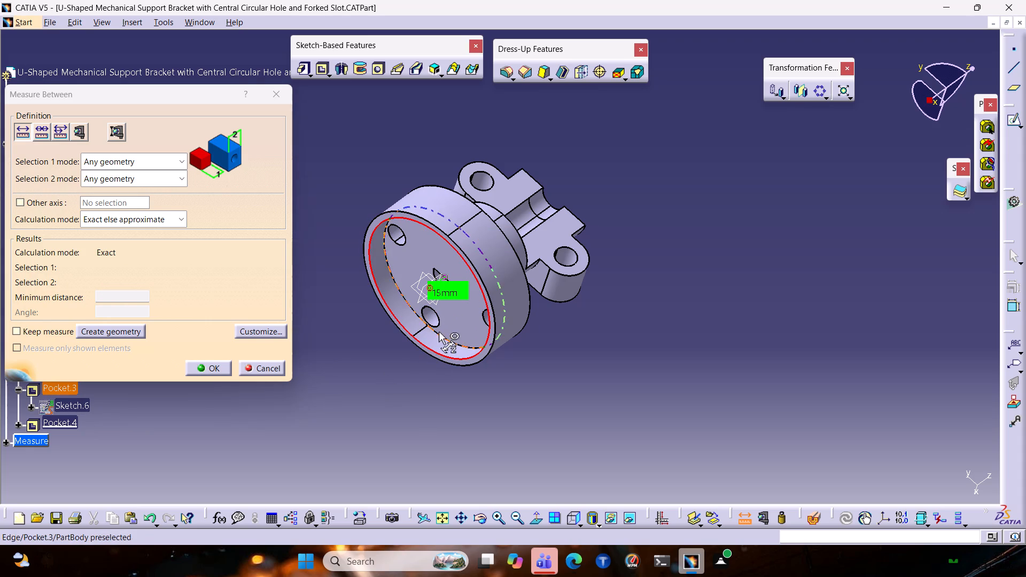
{"action": "left_click", "coordinate": [418, 334]}
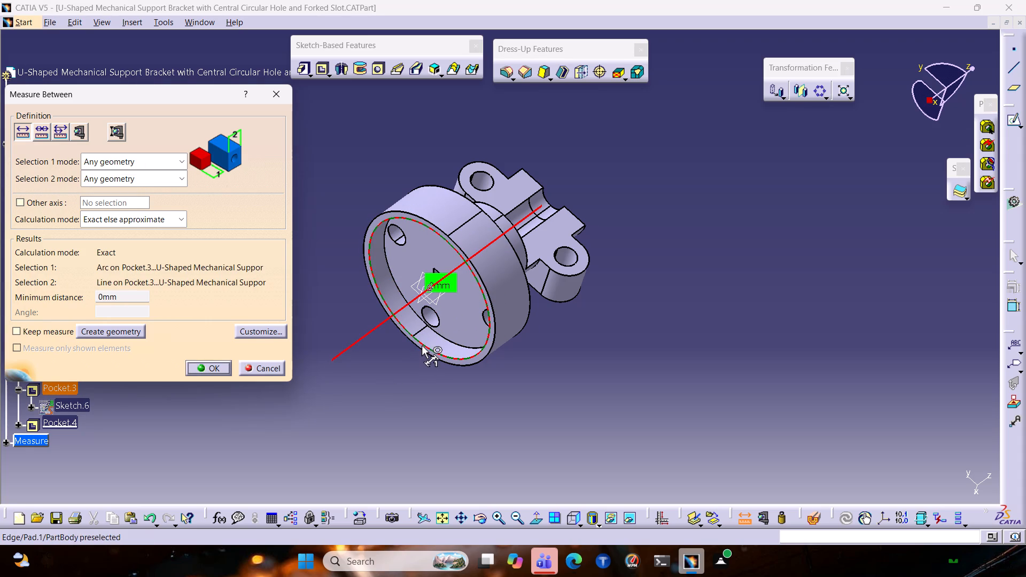
{"action": "left_click", "coordinate": [419, 350]}
{"action": "left_click", "coordinate": [429, 348]}
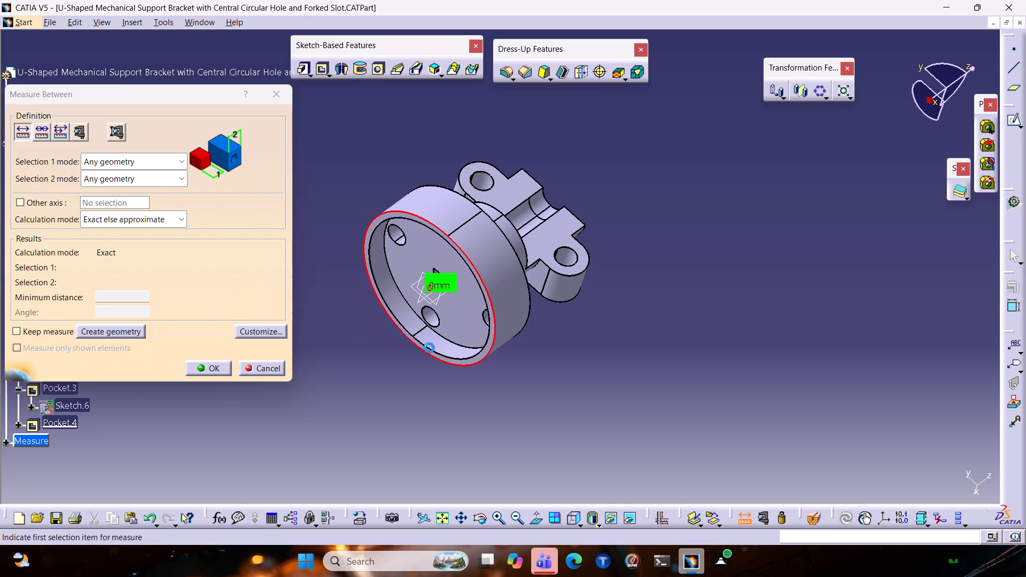
Examine the base rim, boss and forked lug plate from underneath and obliquely above.
{"action": "scroll", "coordinate": [508, 322], "scroll_direction": "down", "scroll_amount": 1}
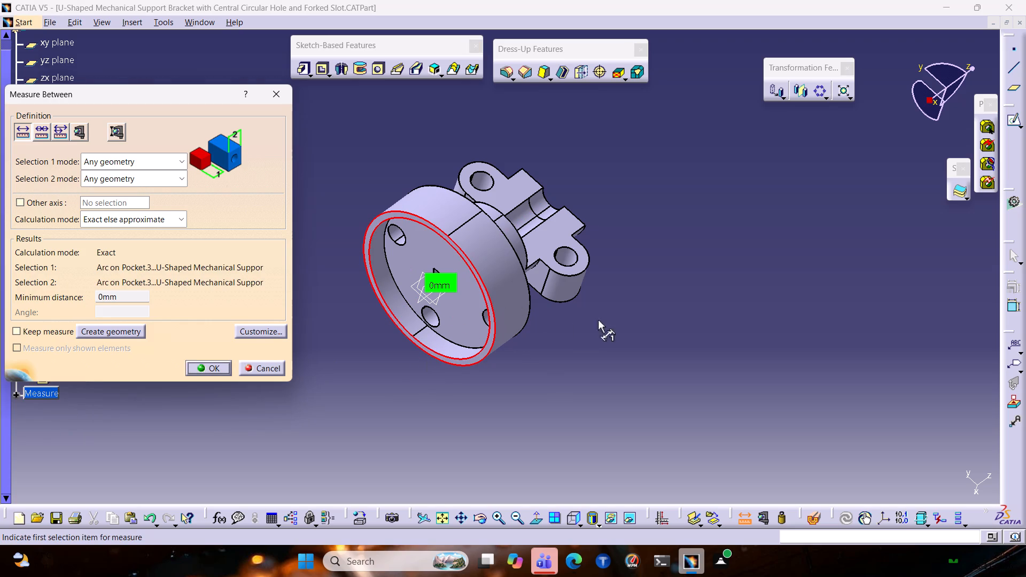
{"action": "left_click", "coordinate": [630, 286]}
{"action": "left_click", "coordinate": [630, 287]}
{"action": "right_click_drag", "start_coordinate": [630, 287], "coordinate": [412, 318]}
{"action": "left_click_drag", "start_coordinate": [576, 301], "coordinate": [412, 318]}
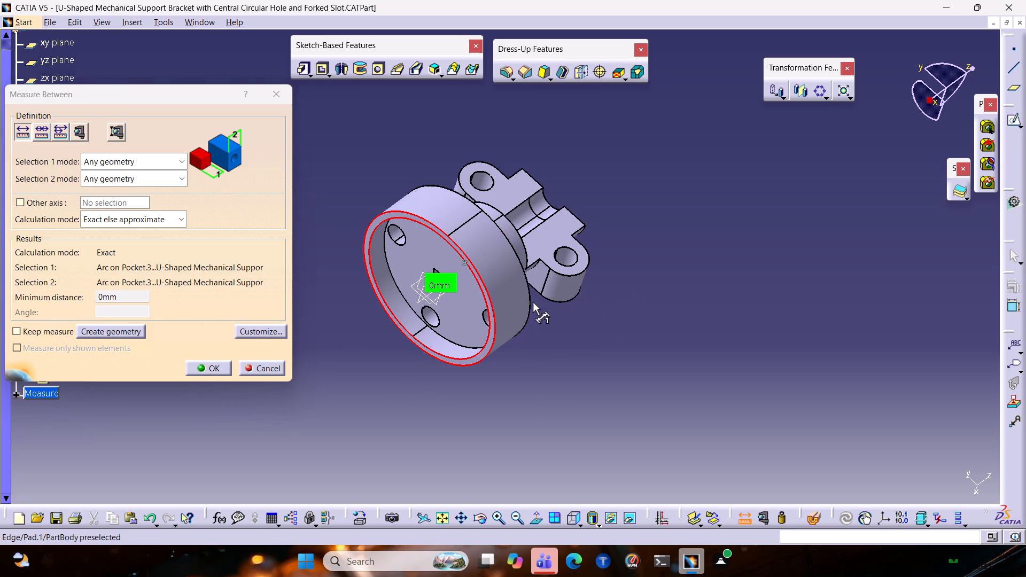
{"action": "middle_click_drag", "start_coordinate": [555, 314], "coordinate": [474, 410]}
{"action": "right_click_drag", "start_coordinate": [562, 318], "coordinate": [474, 410]}
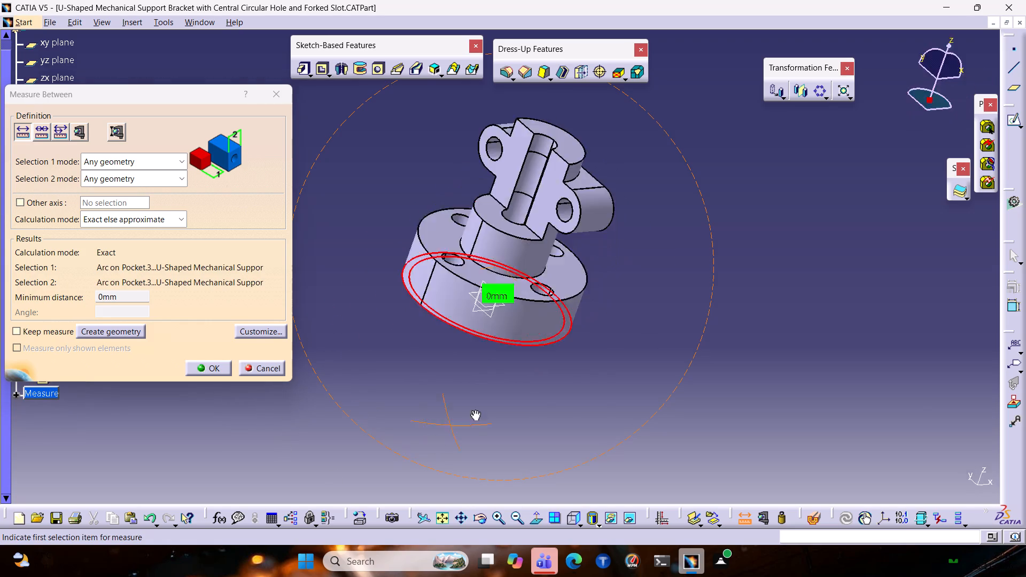
{"action": "right_click_drag", "start_coordinate": [474, 410], "coordinate": [660, 402]}
{"action": "middle_click_drag", "start_coordinate": [474, 410], "coordinate": [682, 368]}
{"action": "left_click", "coordinate": [679, 360]}
{"action": "left_click", "coordinate": [679, 360]}
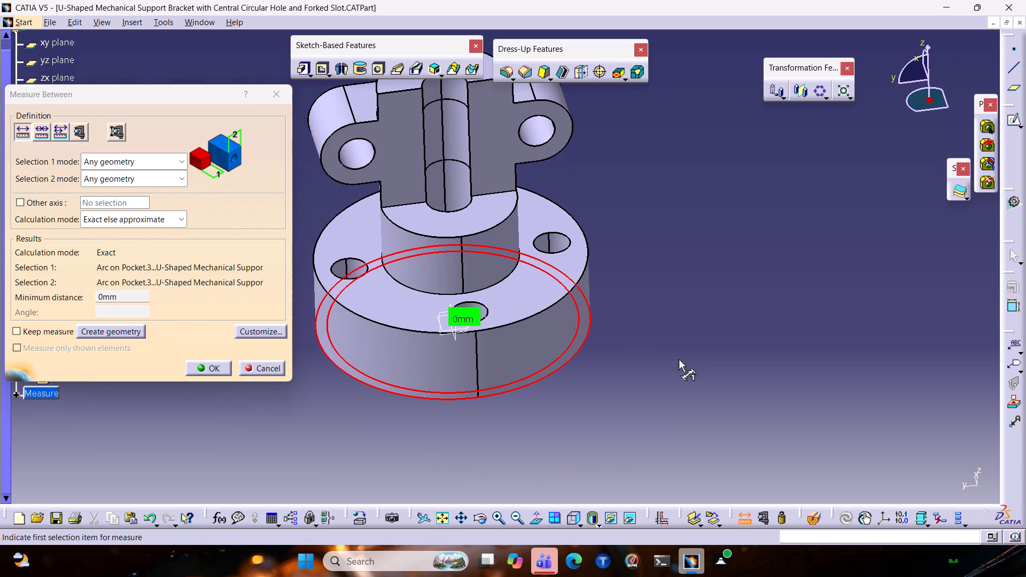
{"action": "left_click", "coordinate": [585, 354]}
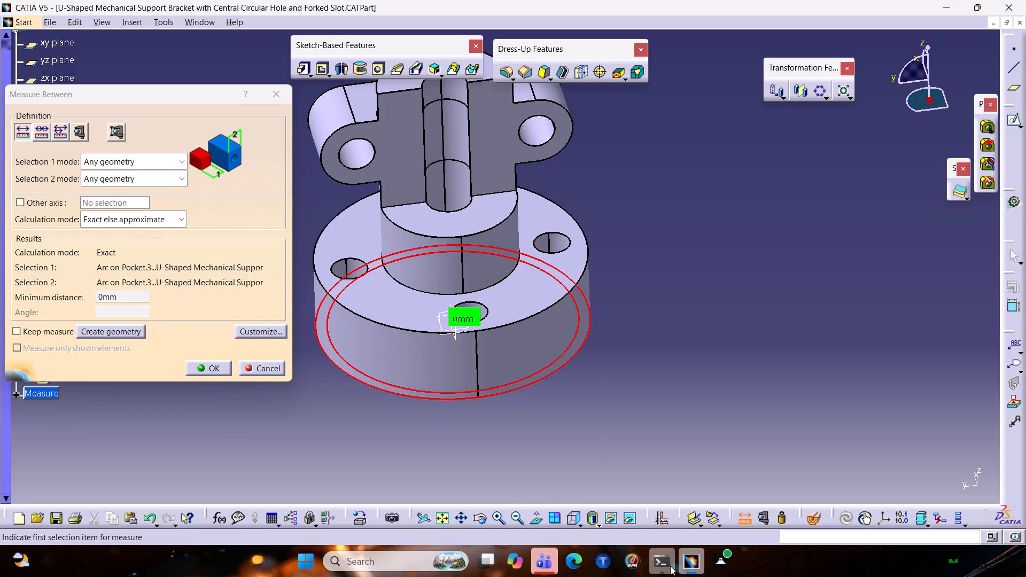
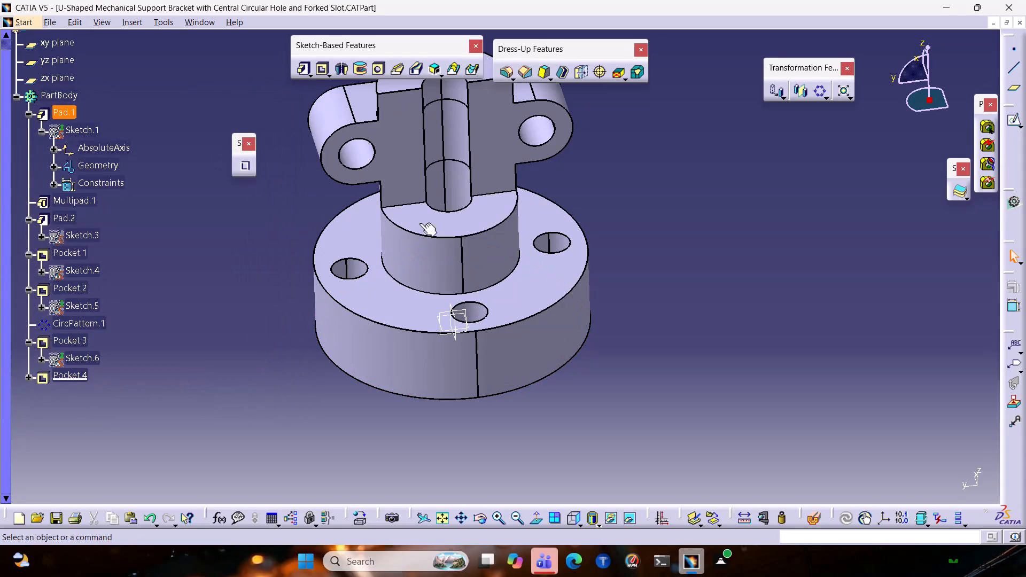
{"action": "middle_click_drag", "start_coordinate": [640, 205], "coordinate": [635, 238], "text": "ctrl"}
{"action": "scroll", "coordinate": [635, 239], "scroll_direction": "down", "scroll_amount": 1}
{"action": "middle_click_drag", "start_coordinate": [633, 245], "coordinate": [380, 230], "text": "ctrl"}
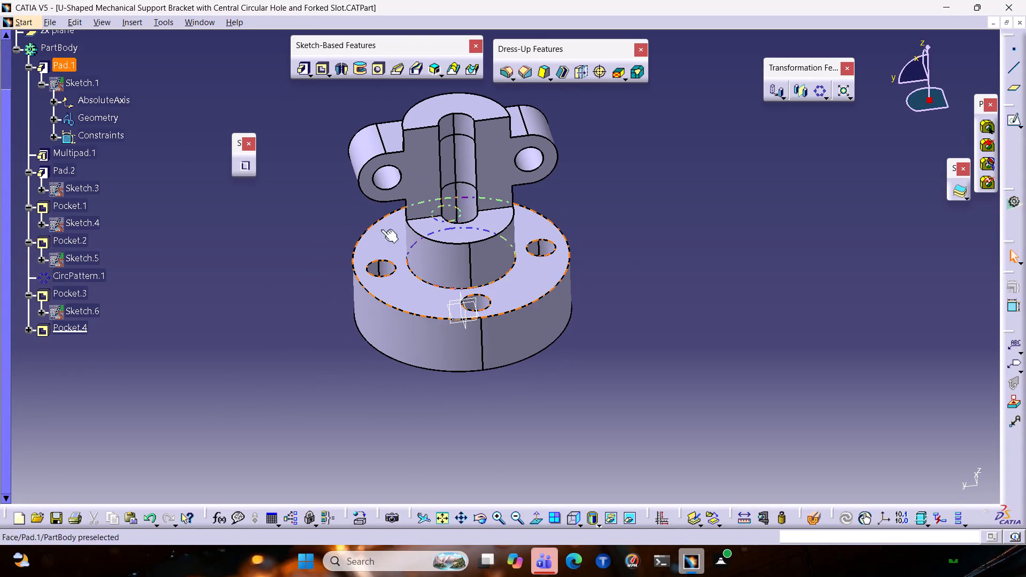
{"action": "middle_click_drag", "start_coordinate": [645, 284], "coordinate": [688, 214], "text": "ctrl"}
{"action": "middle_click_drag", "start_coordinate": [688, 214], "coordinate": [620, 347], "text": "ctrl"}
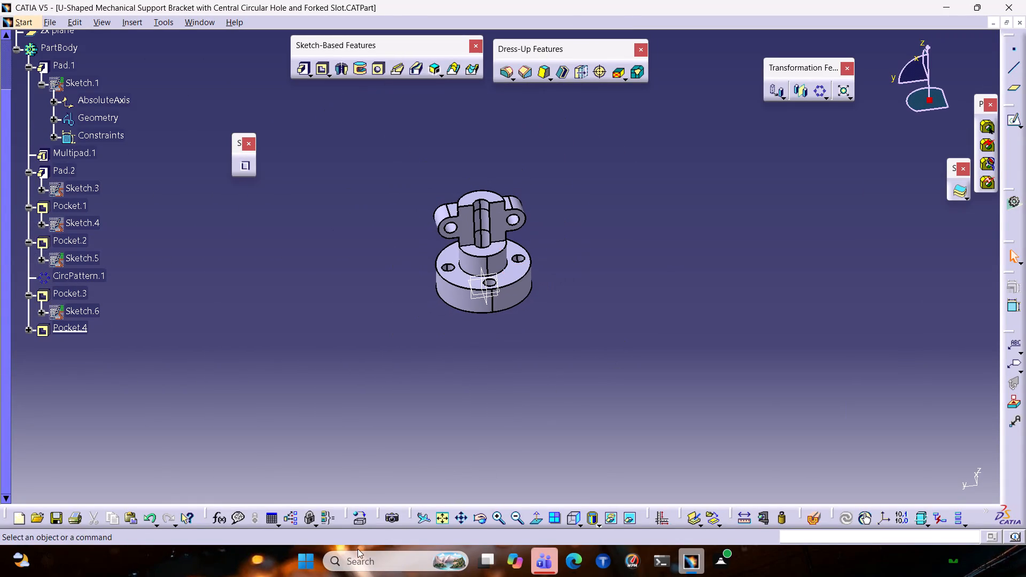
Switch to Calculator, add 60 and 51, and close the calculator to return to the bracket model.
{"action": "left_click", "coordinate": [357, 553]}
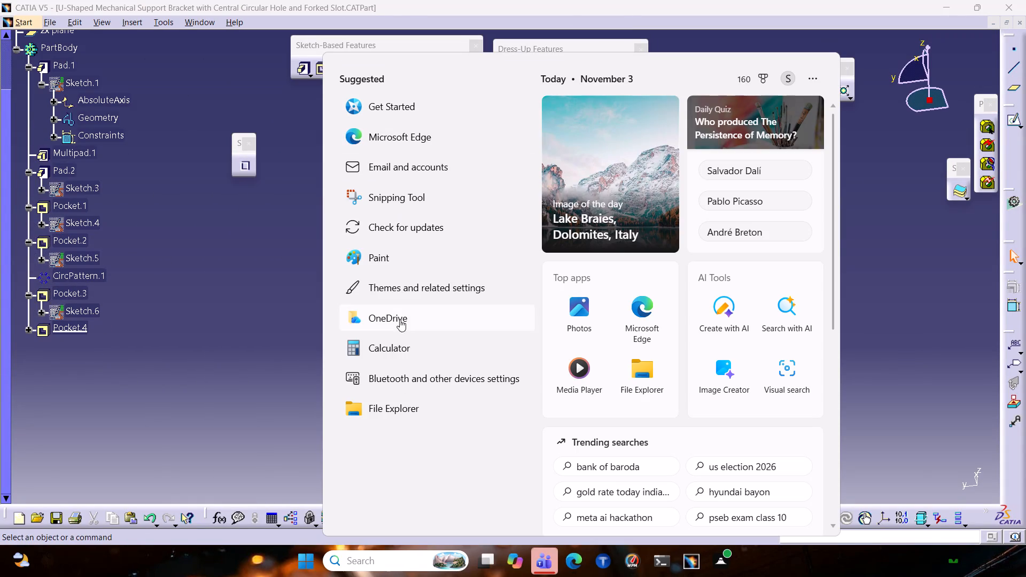
{"action": "left_click", "coordinate": [383, 355]}
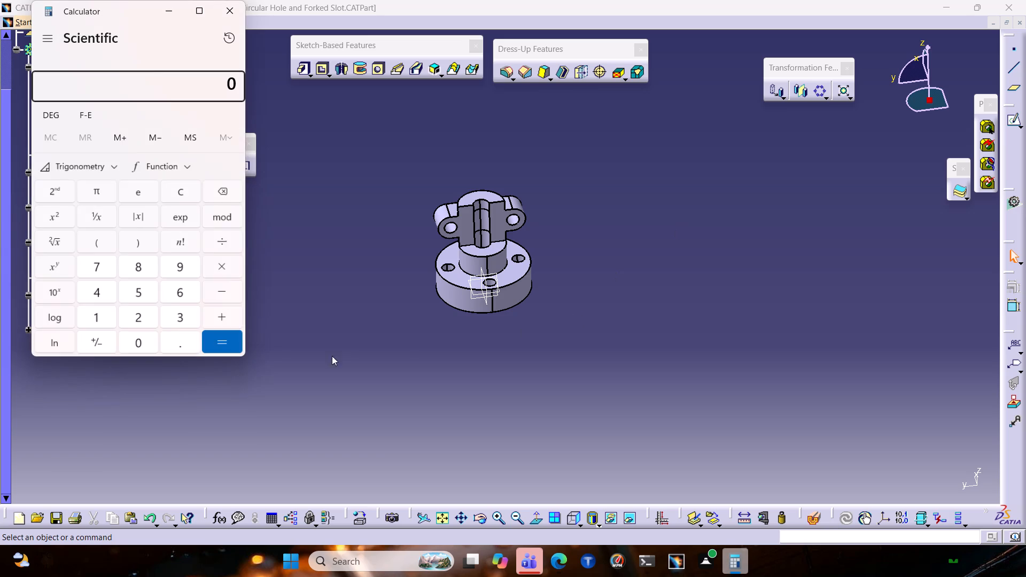
{"action": "left_click", "coordinate": [91, 318]}
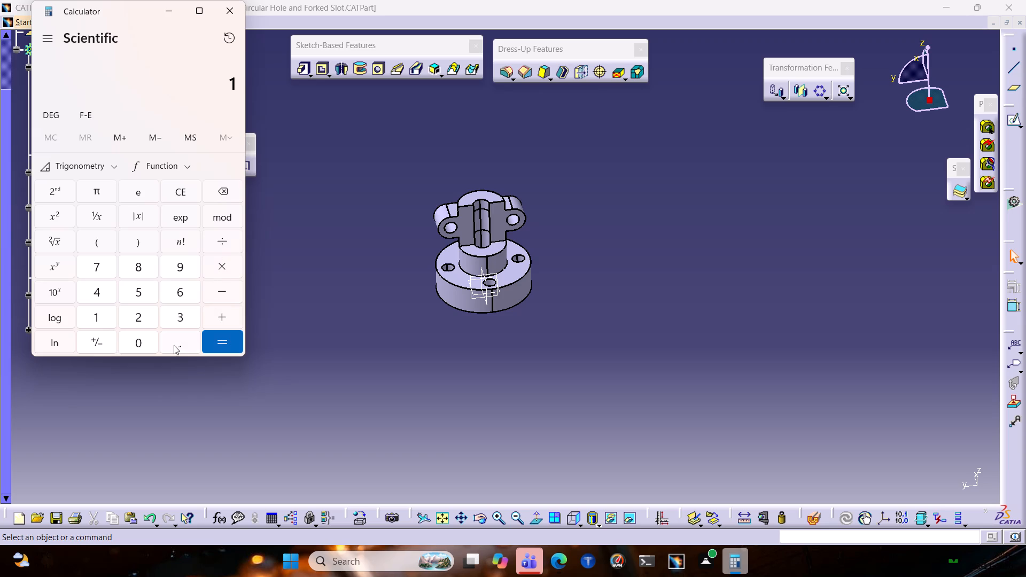
{"action": "left_click", "coordinate": [227, 194]}
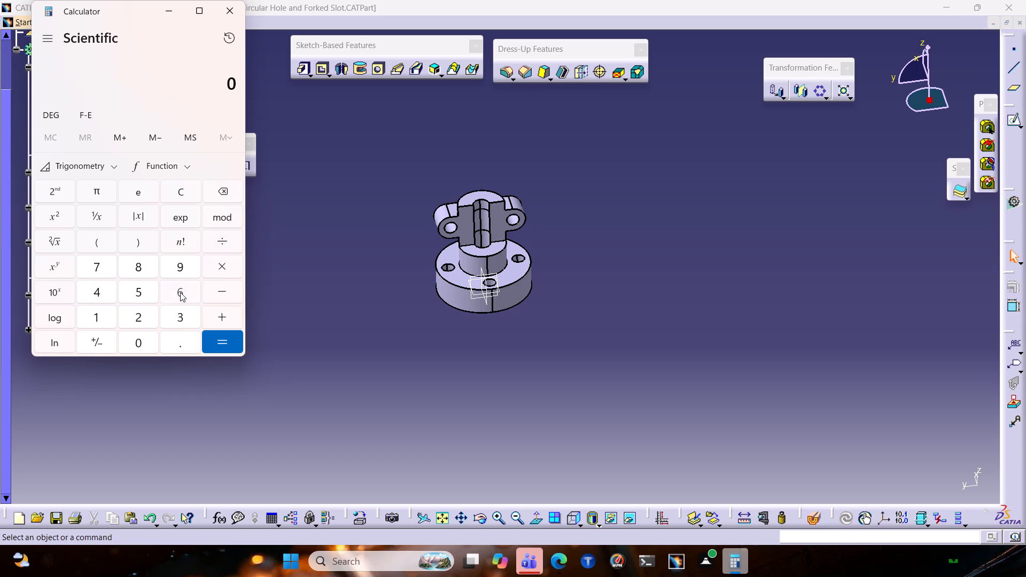
{"action": "left_click", "coordinate": [180, 292]}
{"action": "left_click", "coordinate": [150, 345]}
{"action": "left_click", "coordinate": [227, 311]}
{"action": "left_click", "coordinate": [126, 292]}
{"action": "left_click", "coordinate": [106, 316]}
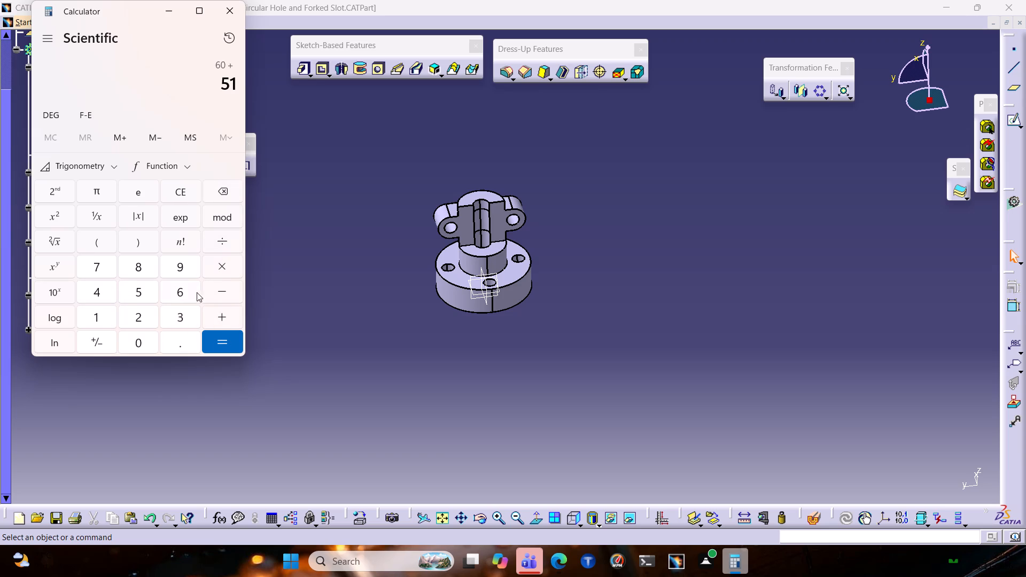
{"action": "left_click", "coordinate": [217, 342]}
{"action": "left_click", "coordinate": [229, 16]}
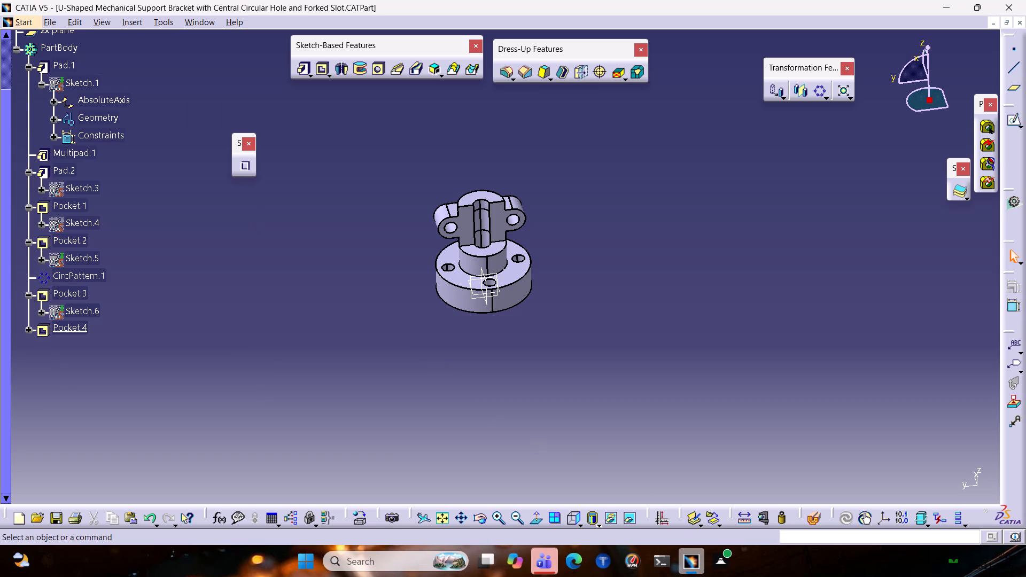
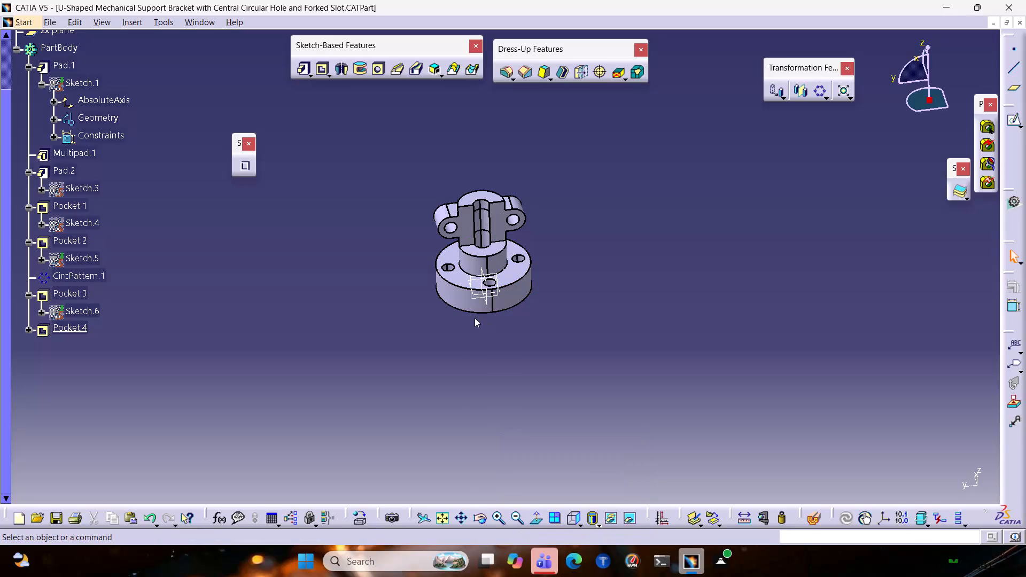
Open the circular base pad's definition for review, and close it without entering a new value.
{"action": "scroll", "coordinate": [434, 280], "scroll_direction": "down", "scroll_amount": 2}
{"action": "middle_click_drag", "start_coordinate": [614, 314], "coordinate": [628, 271], "text": "ctrl"}
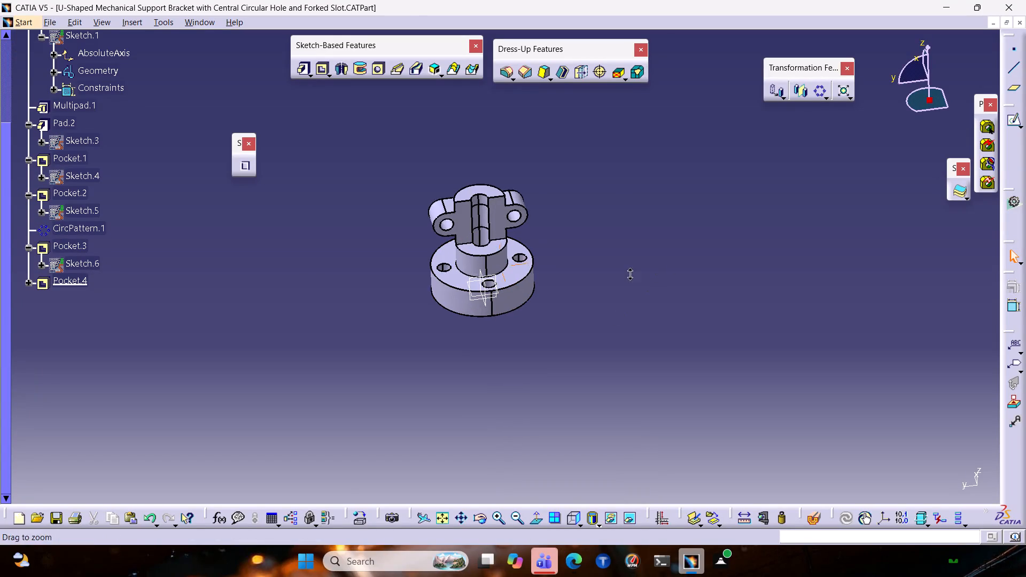
{"action": "middle_click_drag", "start_coordinate": [628, 271], "coordinate": [645, 228], "text": "ctrl"}
{"action": "double_click", "coordinate": [533, 349]}
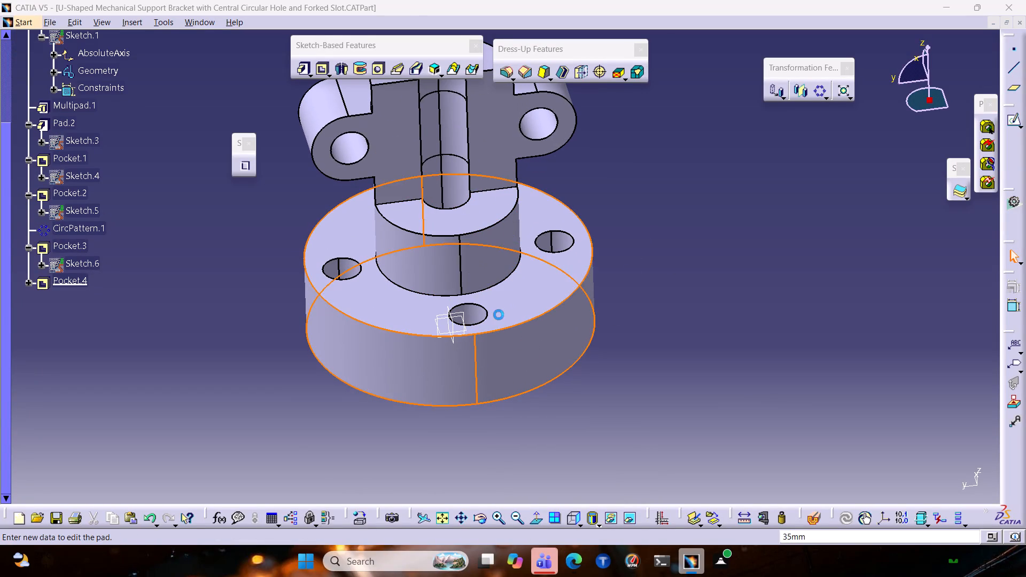
{"action": "left_click", "coordinate": [740, 128]}
{"action": "left_click", "coordinate": [686, 355]}
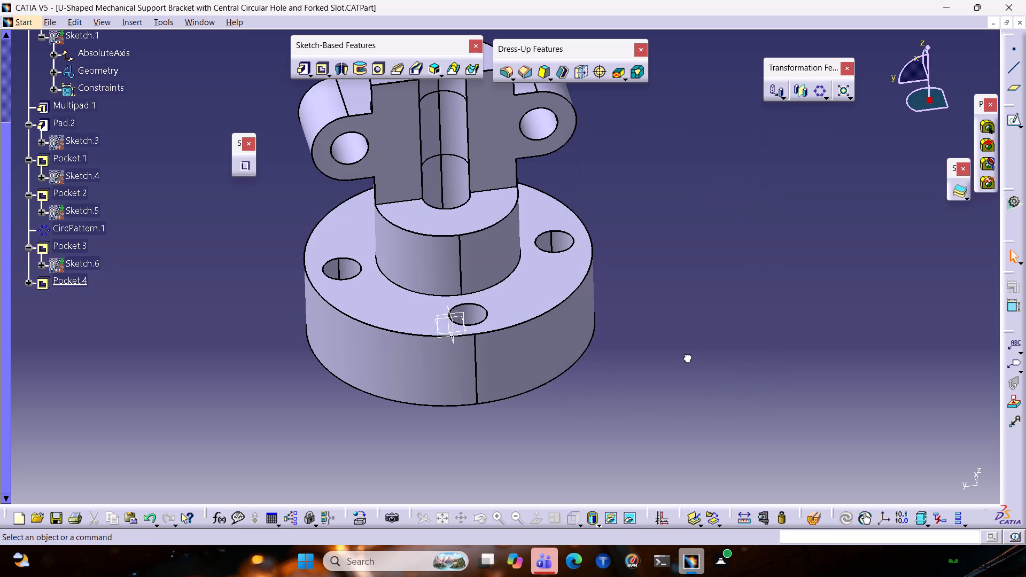
{"action": "middle_click_drag", "start_coordinate": [674, 347], "coordinate": [599, 259]}
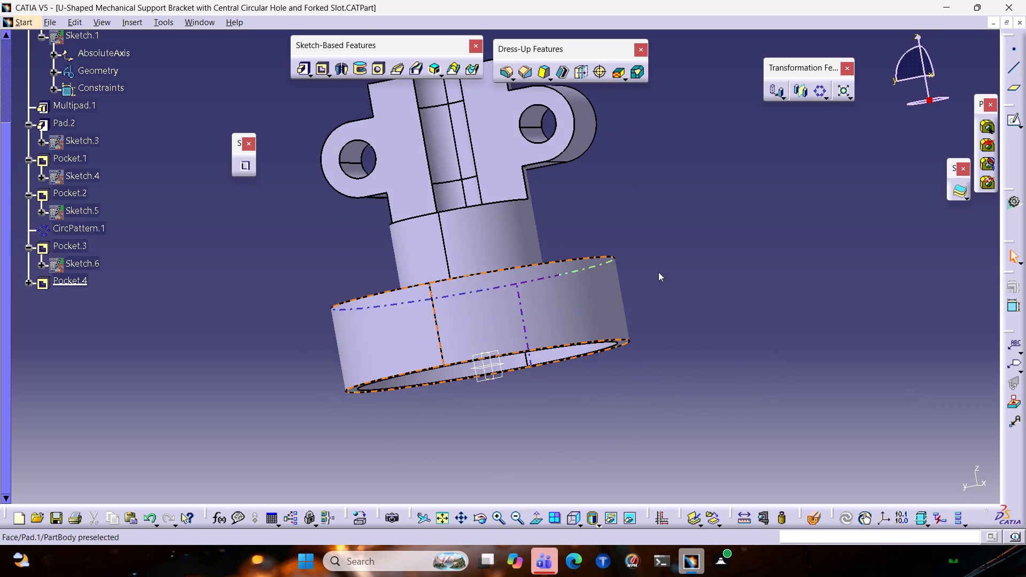
Expand Pocket.4 in the tree and open its Sketch.7 in the Sketcher.
{"action": "left_click", "coordinate": [1012, 116]}
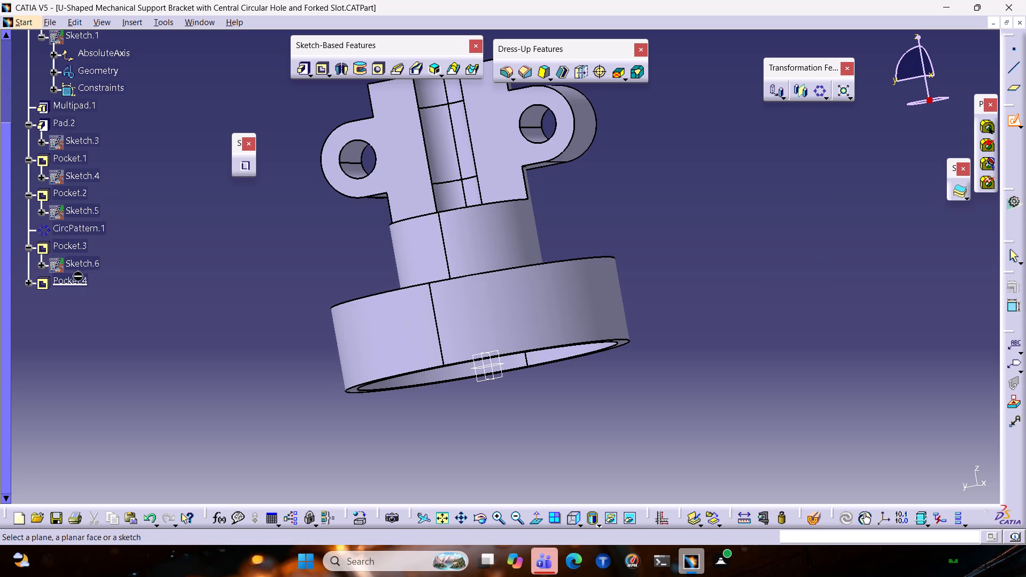
{"action": "left_click", "coordinate": [29, 279]}
{"action": "left_click", "coordinate": [29, 280]}
{"action": "left_click", "coordinate": [983, 482]}
{"action": "left_click", "coordinate": [983, 482]}
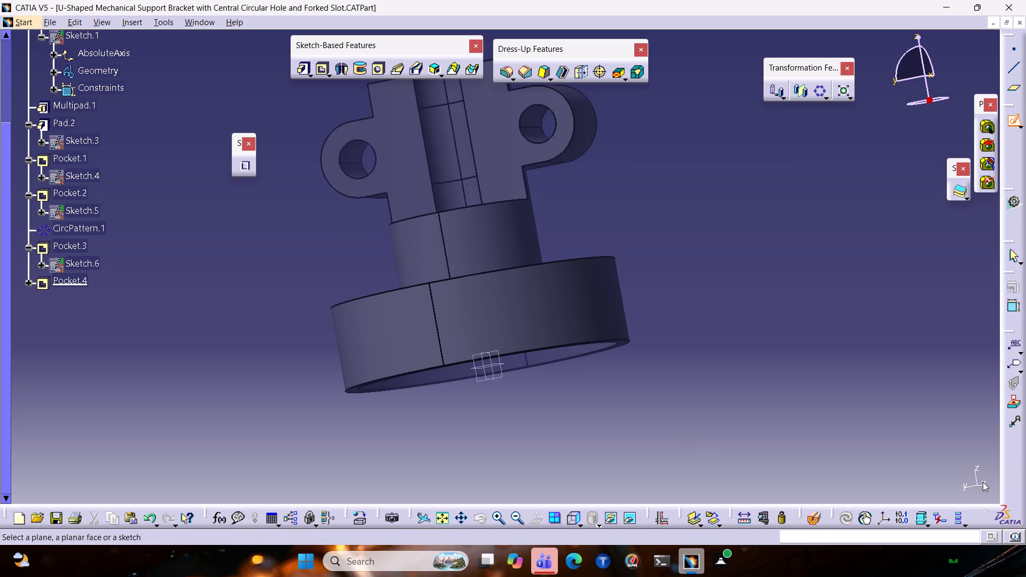
{"action": "left_click", "coordinate": [989, 485]}
{"action": "left_click", "coordinate": [989, 485]}
{"action": "double_click", "coordinate": [982, 481]}
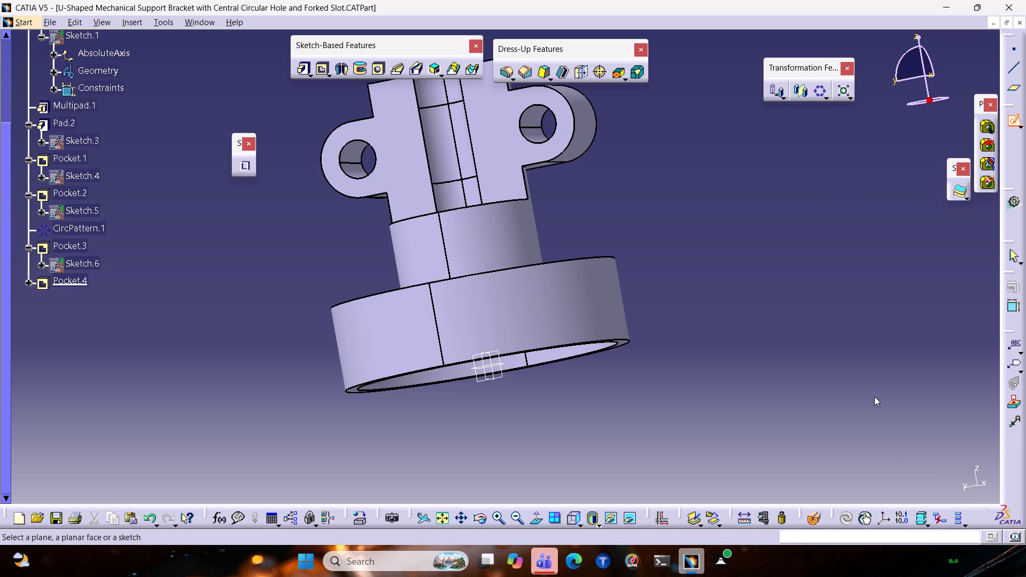
{"action": "left_click", "coordinate": [31, 282]}
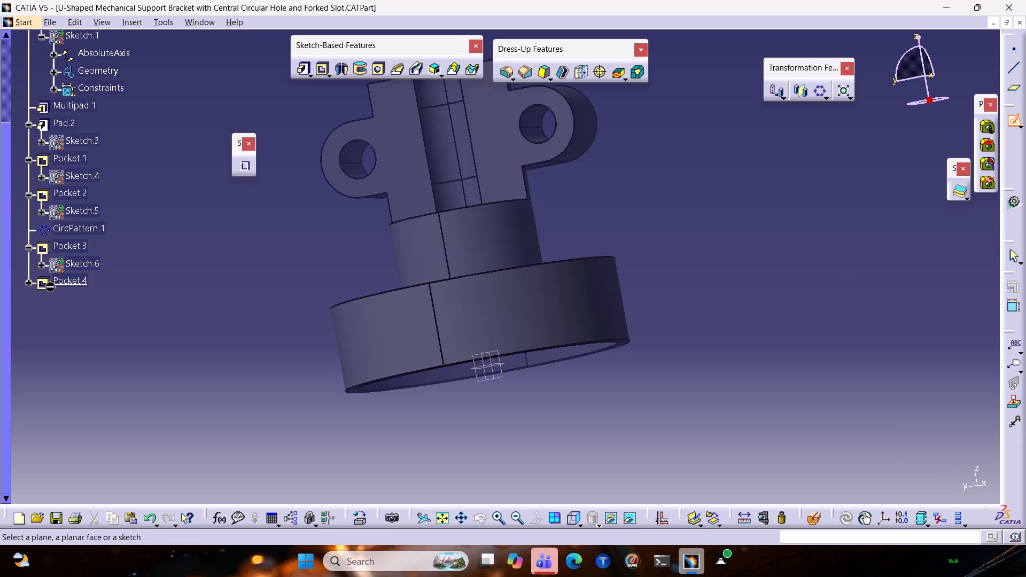
{"action": "left_click", "coordinate": [21, 286]}
{"action": "left_click", "coordinate": [30, 282]}
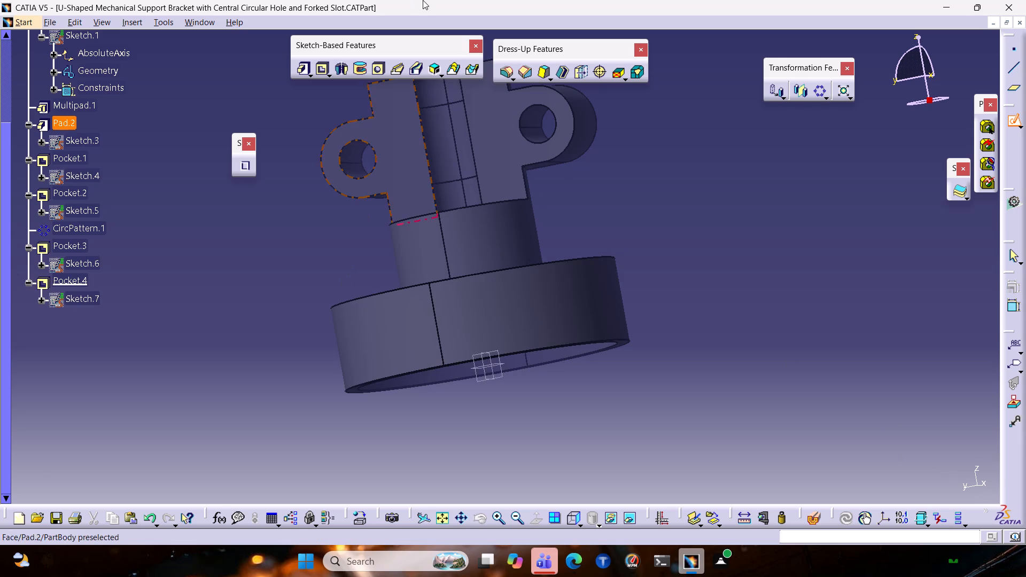
{"action": "left_click", "coordinate": [974, 479]}
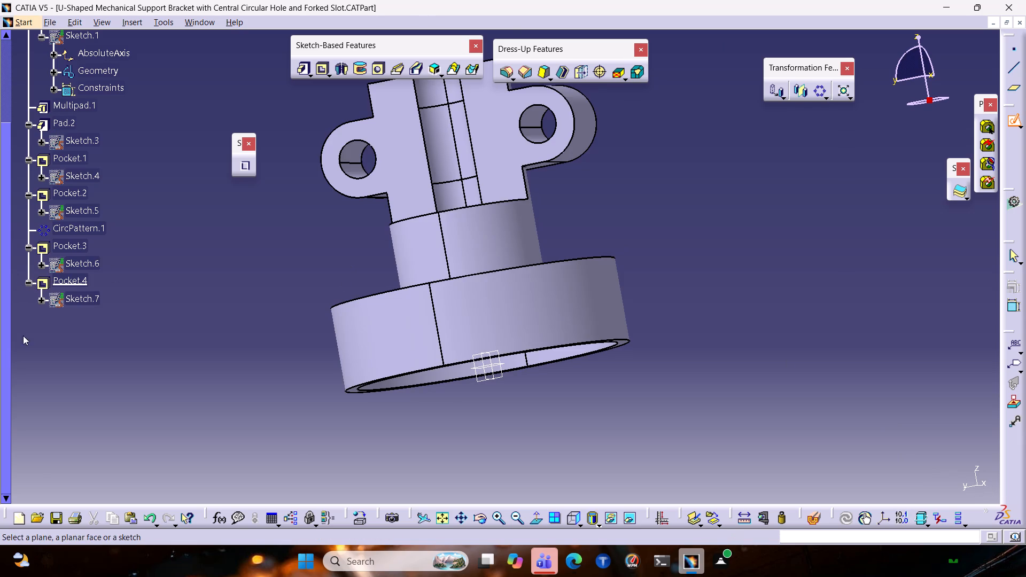
{"action": "left_click", "coordinate": [55, 294]}
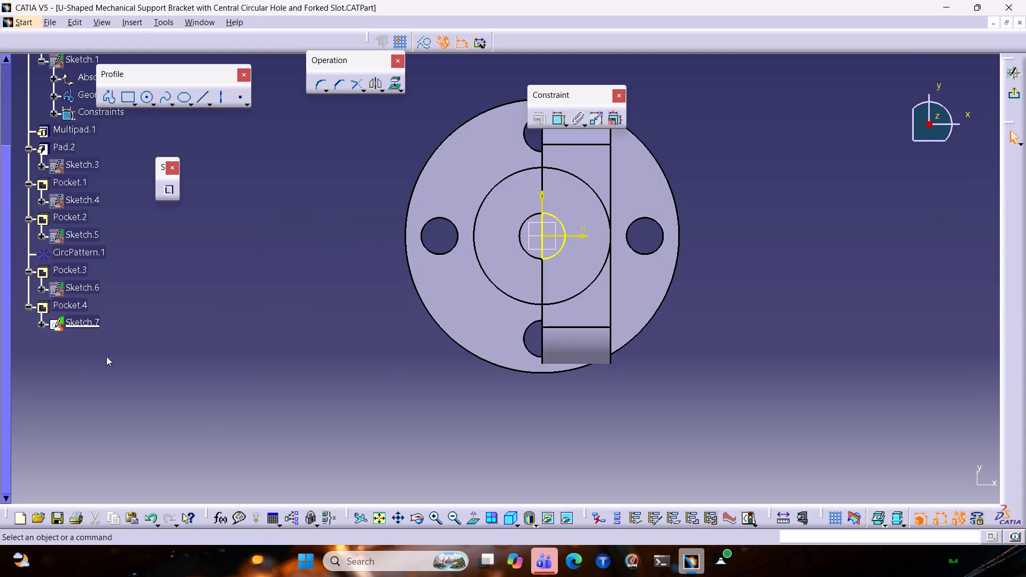
Examine from several angles how the half-circle profile of Sketch.7 sits relative to the bracket's forked upper section.
{"action": "middle_click_drag", "start_coordinate": [835, 350], "coordinate": [493, 349]}
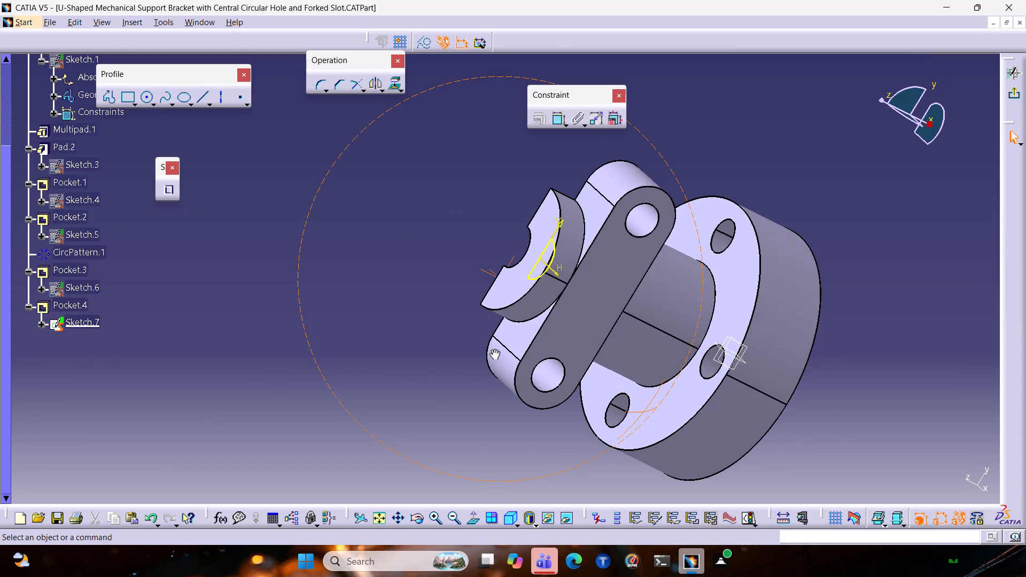
{"action": "middle_click_drag", "start_coordinate": [493, 349], "coordinate": [473, 295]}
{"action": "middle_click_drag", "start_coordinate": [900, 347], "coordinate": [678, 380]}
{"action": "middle_click_drag", "start_coordinate": [831, 401], "coordinate": [834, 289], "text": "ctrl"}
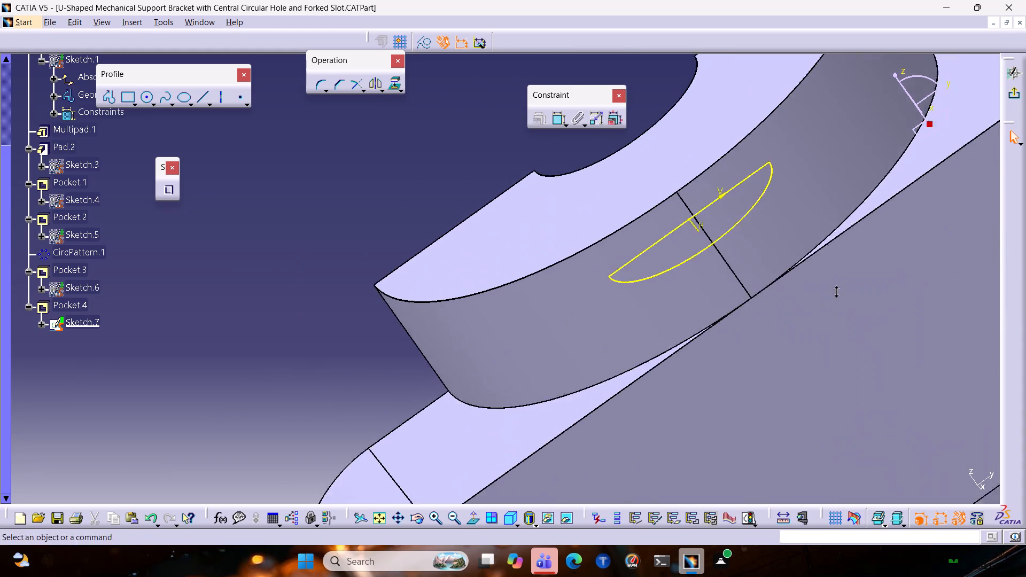
{"action": "middle_click_drag", "start_coordinate": [834, 289], "coordinate": [835, 288], "text": "ctrl"}
{"action": "middle_click_drag", "start_coordinate": [835, 288], "coordinate": [752, 441], "text": "ctrl"}
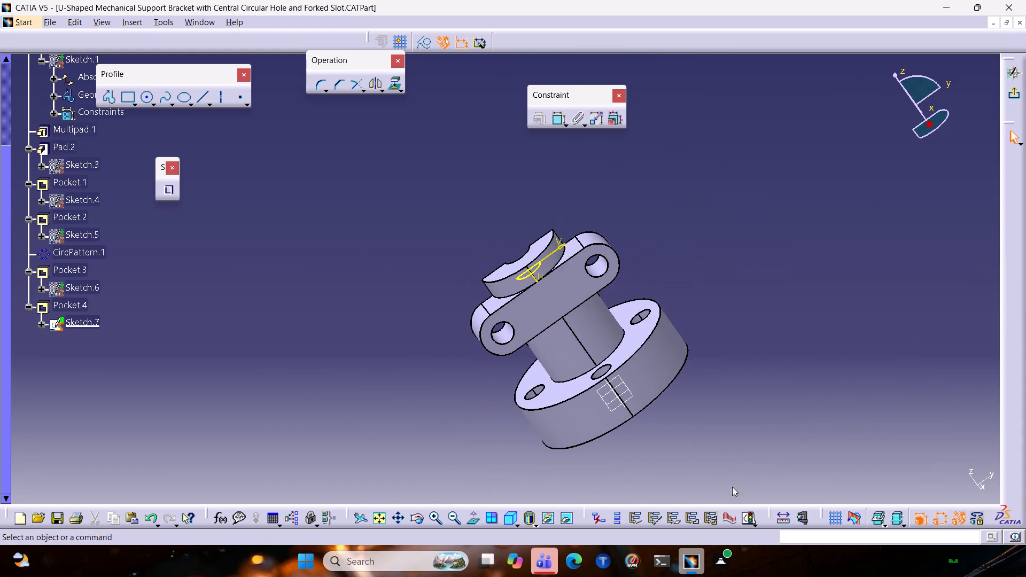
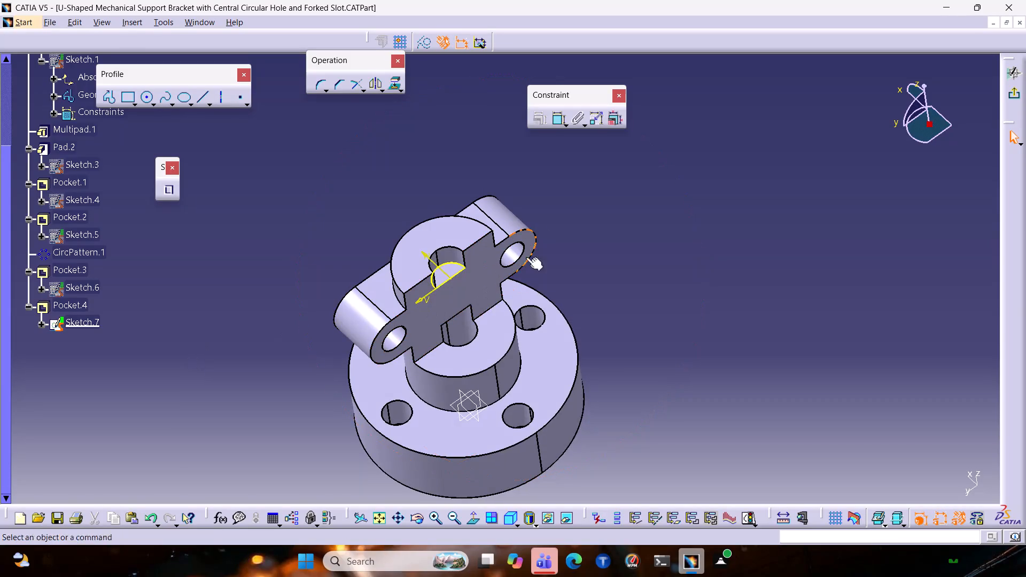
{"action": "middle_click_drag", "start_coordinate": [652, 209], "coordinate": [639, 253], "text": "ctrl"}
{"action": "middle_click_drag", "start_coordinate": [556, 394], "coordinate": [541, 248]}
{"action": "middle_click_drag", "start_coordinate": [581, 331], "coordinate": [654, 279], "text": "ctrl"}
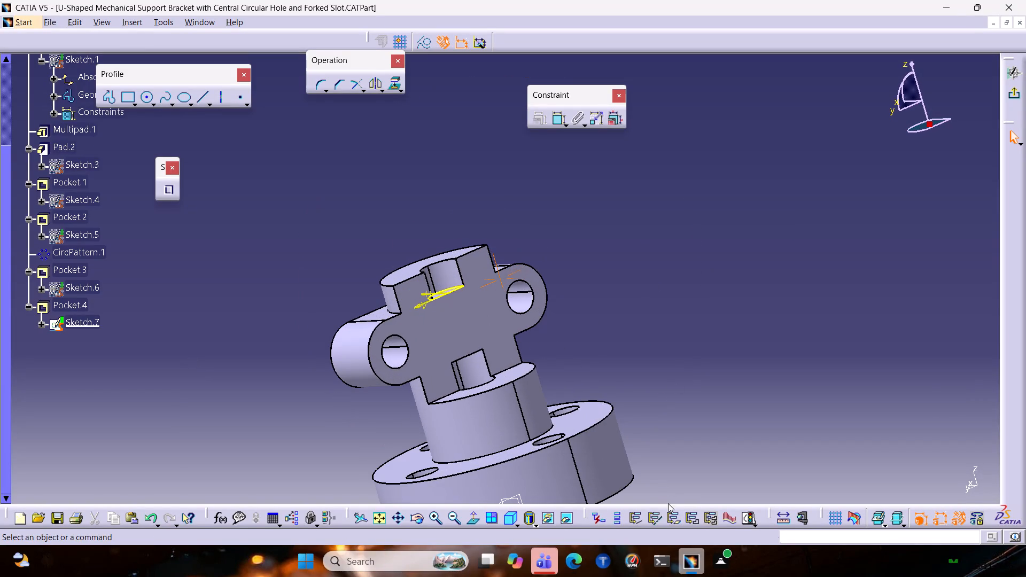
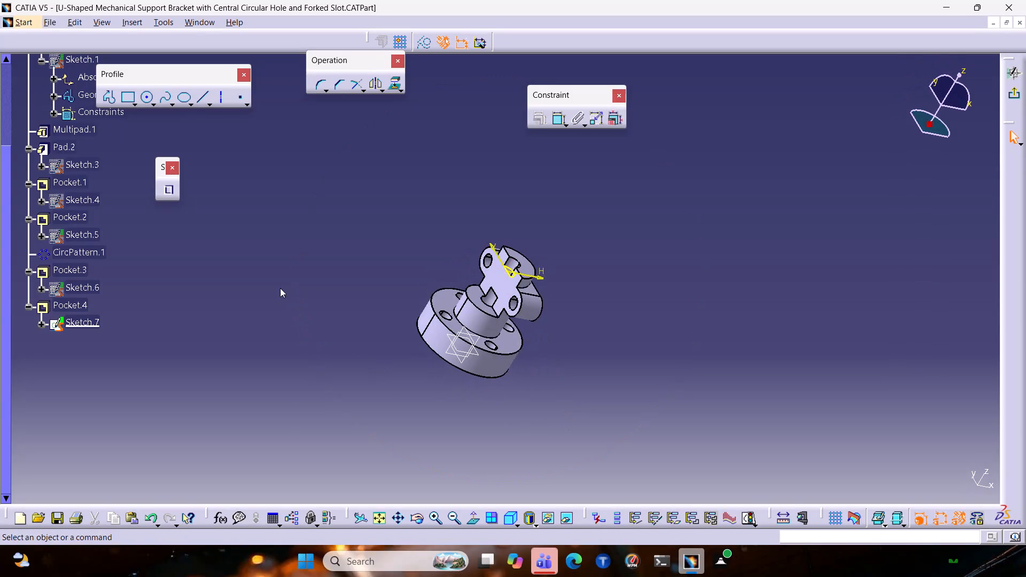
Examine the central pocket's circular sketch from several angles against the two-hole lug and the recess between its raised blocks.
{"action": "middle_click_drag", "start_coordinate": [605, 373], "coordinate": [664, 293], "text": "ctrl"}
{"action": "middle_click_drag", "start_coordinate": [668, 294], "coordinate": [292, 287], "text": "ctrl"}
{"action": "middle_click_drag", "start_coordinate": [632, 336], "coordinate": [706, 255], "text": "ctrl"}
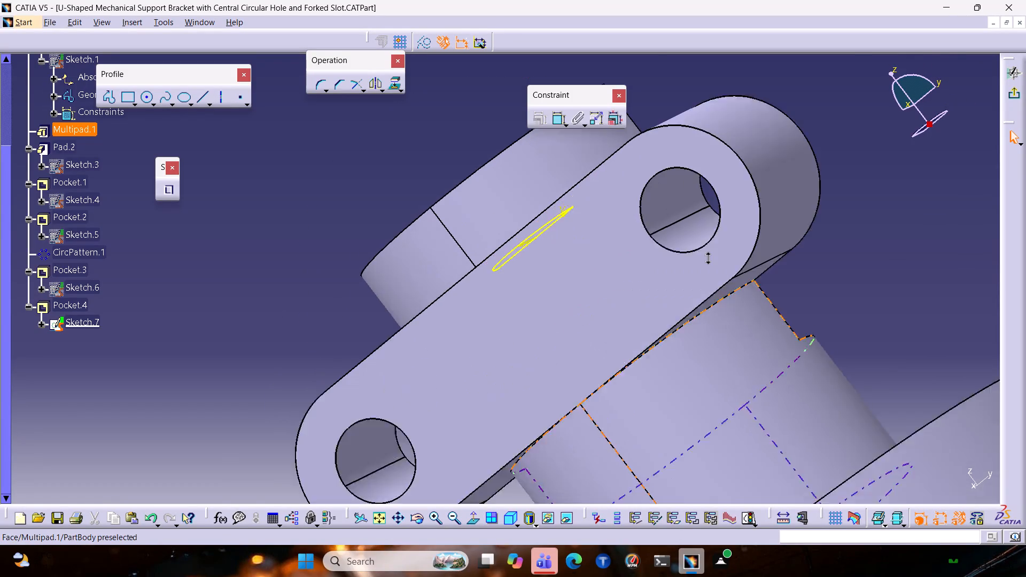
{"action": "middle_click_drag", "start_coordinate": [706, 255], "coordinate": [709, 253], "text": "ctrl"}
{"action": "middle_click_drag", "start_coordinate": [723, 253], "coordinate": [604, 393], "text": "ctrl"}
{"action": "middle_click_drag", "start_coordinate": [666, 440], "coordinate": [317, 383], "text": "ctrl"}
{"action": "middle_click_drag", "start_coordinate": [745, 220], "coordinate": [788, 163], "text": "ctrl"}
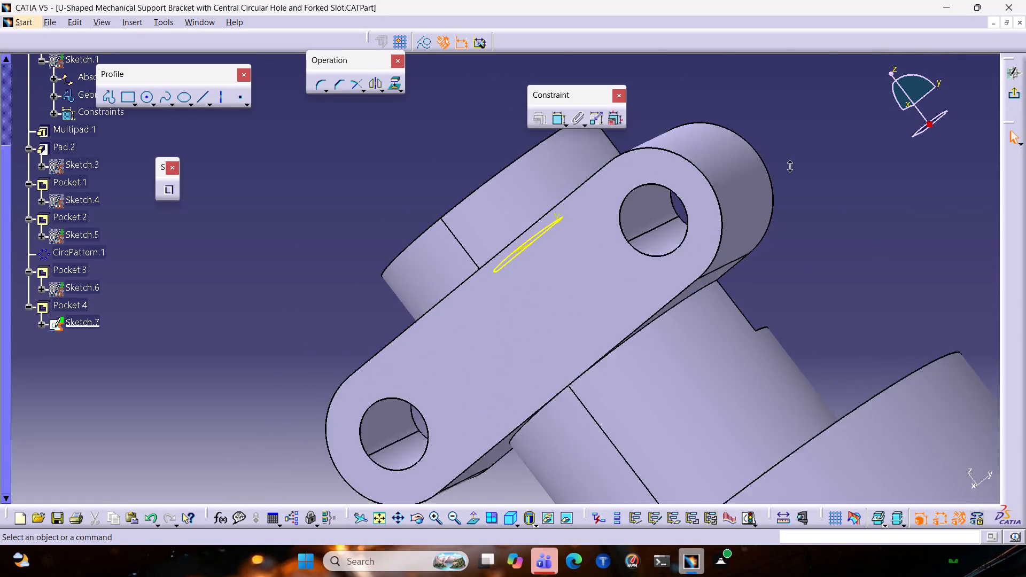
{"action": "middle_click_drag", "start_coordinate": [788, 163], "coordinate": [823, 127], "text": "ctrl"}
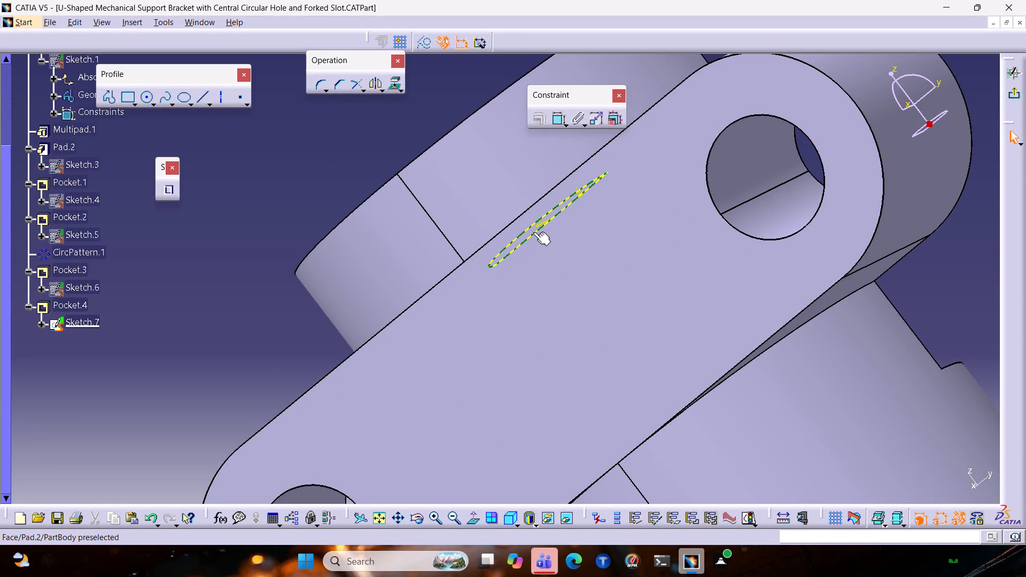
{"action": "middle_click_drag", "start_coordinate": [190, 272], "coordinate": [919, 236]}
{"action": "middle_click_drag", "start_coordinate": [859, 285], "coordinate": [879, 229], "text": "ctrl"}
{"action": "middle_click_drag", "start_coordinate": [879, 229], "coordinate": [792, 398], "text": "ctrl"}
{"action": "middle_click_drag", "start_coordinate": [792, 399], "coordinate": [784, 283], "text": "ctrl"}
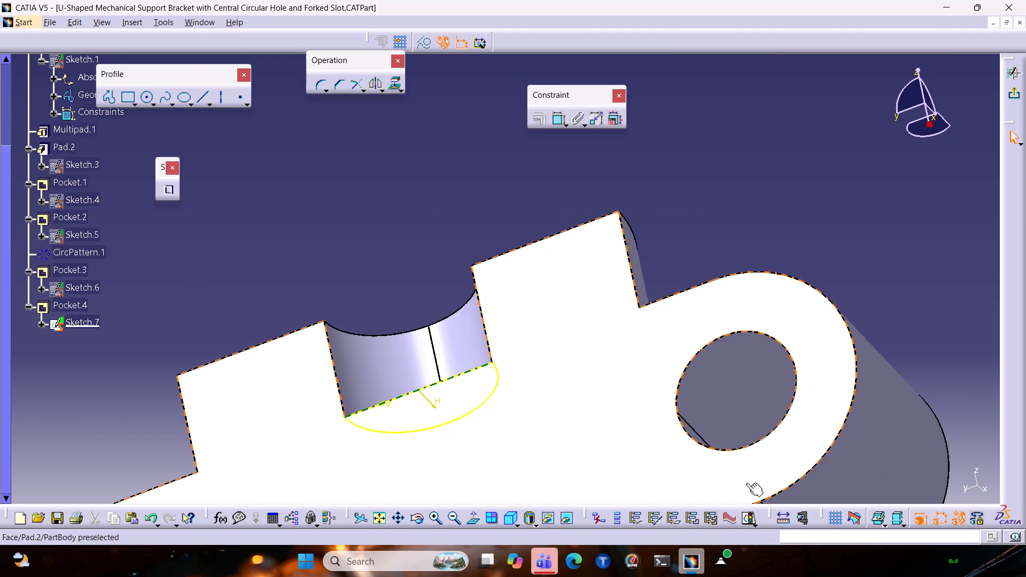
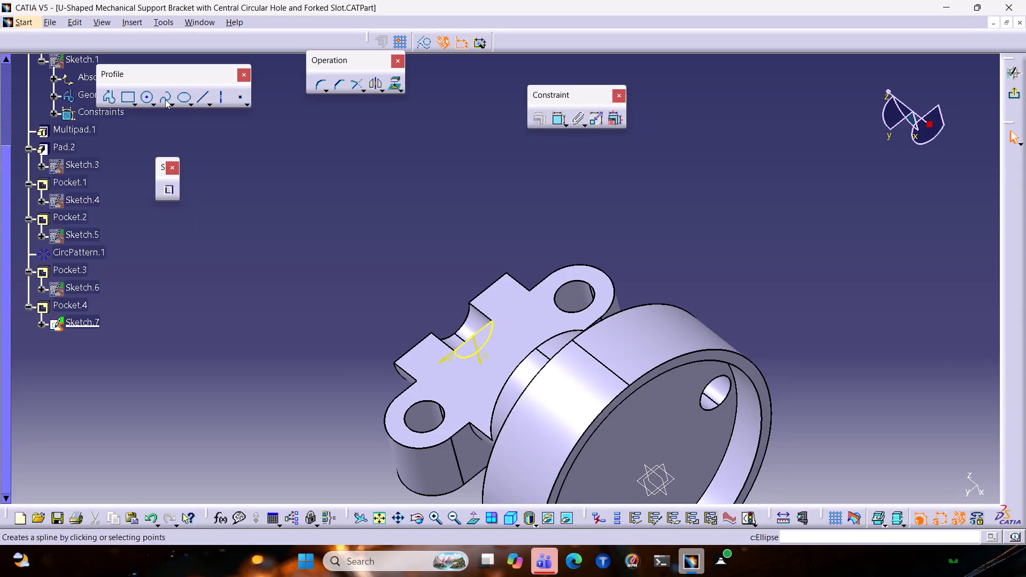
Draw a closed five-pointed star profile of five crossing lines beside the bracket in the central pocket's sketch.
{"action": "left_click", "coordinate": [107, 106]}
{"action": "left_click", "coordinate": [110, 100]}
{"action": "left_click", "coordinate": [246, 295]}
{"action": "left_click", "coordinate": [382, 116]}
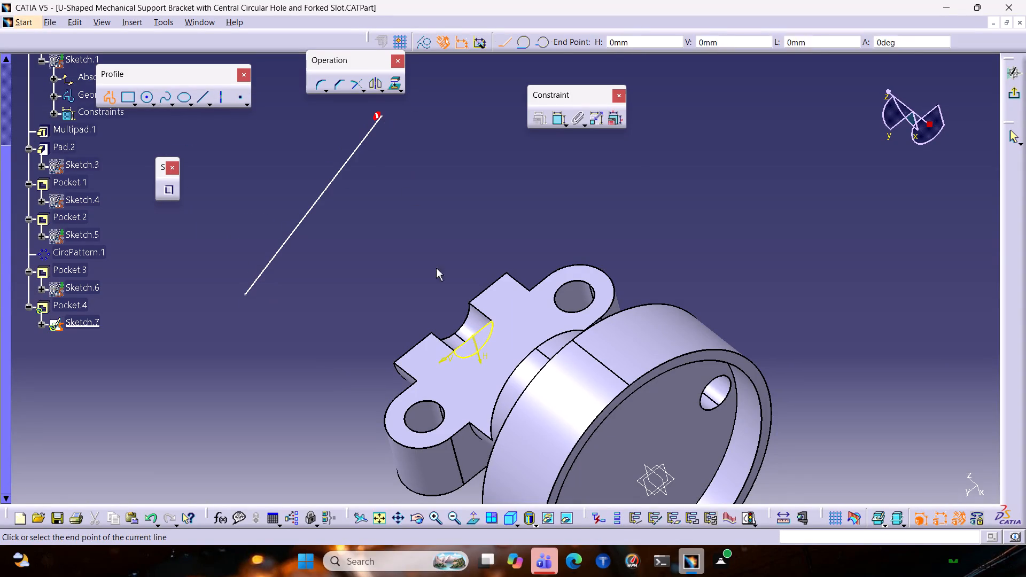
{"action": "left_click", "coordinate": [439, 321]}
{"action": "left_click", "coordinate": [203, 214]}
{"action": "left_click", "coordinate": [445, 165]}
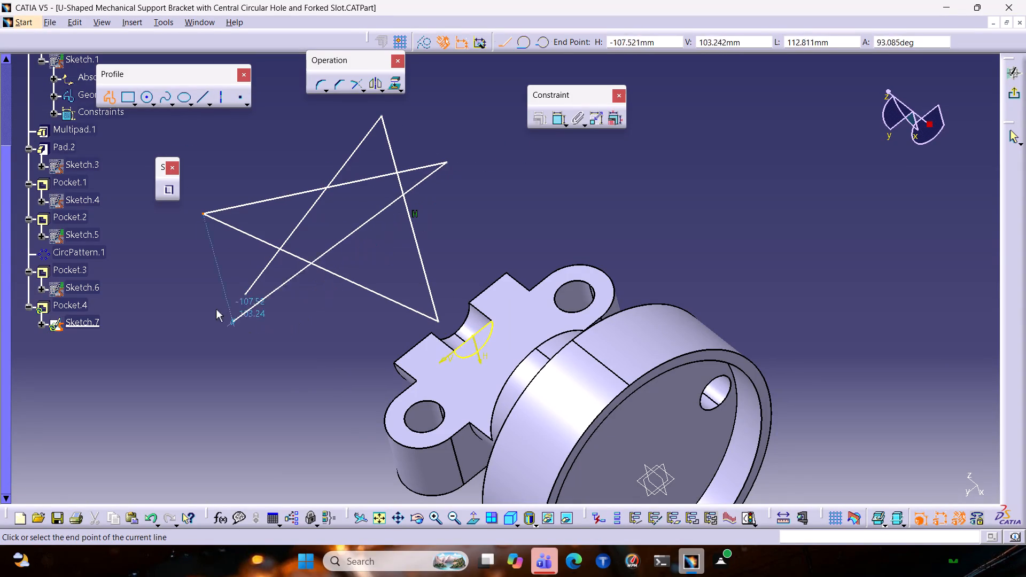
{"action": "left_click", "coordinate": [240, 299]}
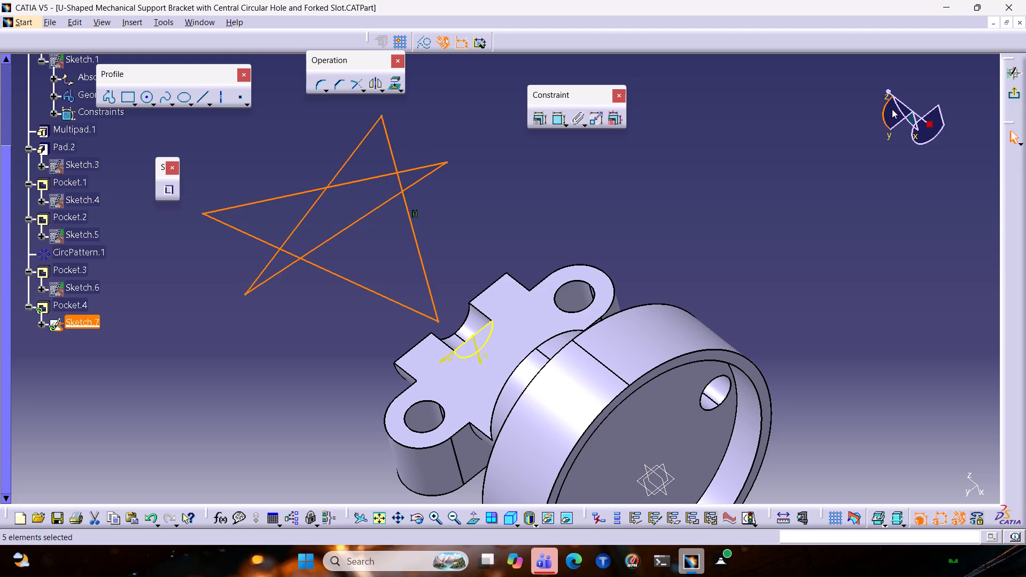
Exit the sketch to update the central pocket with the star profile, and close the update diagnosis.
{"action": "left_click", "coordinate": [1014, 98]}
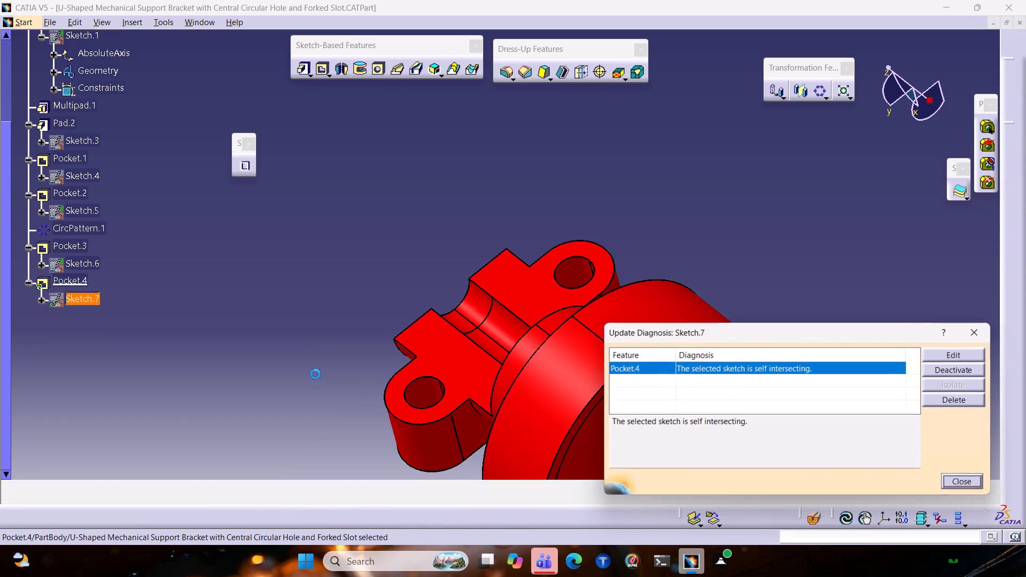
{"action": "left_click", "coordinate": [989, 340]}
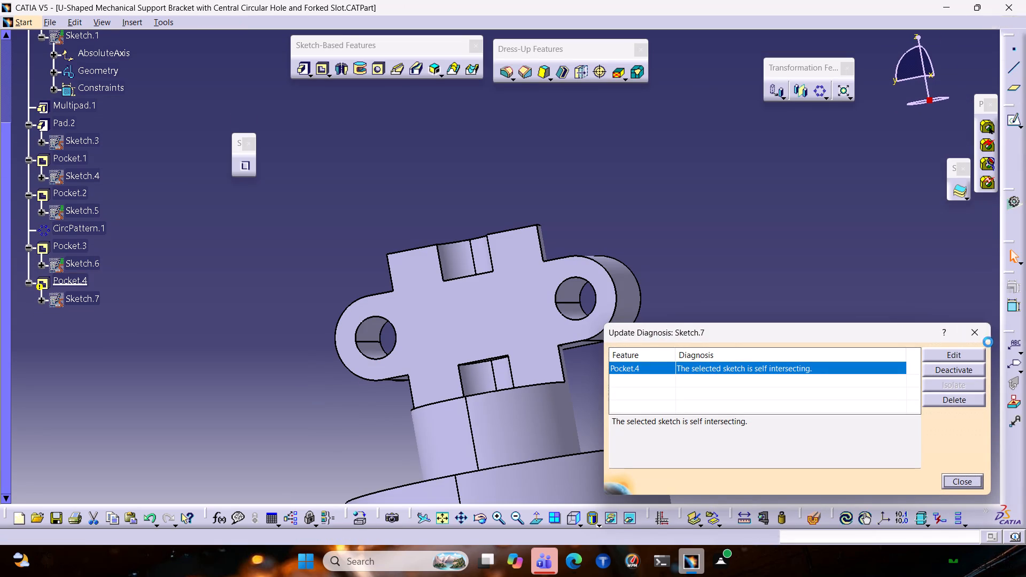
Reopen the central pocket's sketch and select the star's horizontal line.
{"action": "double_click", "coordinate": [83, 294]}
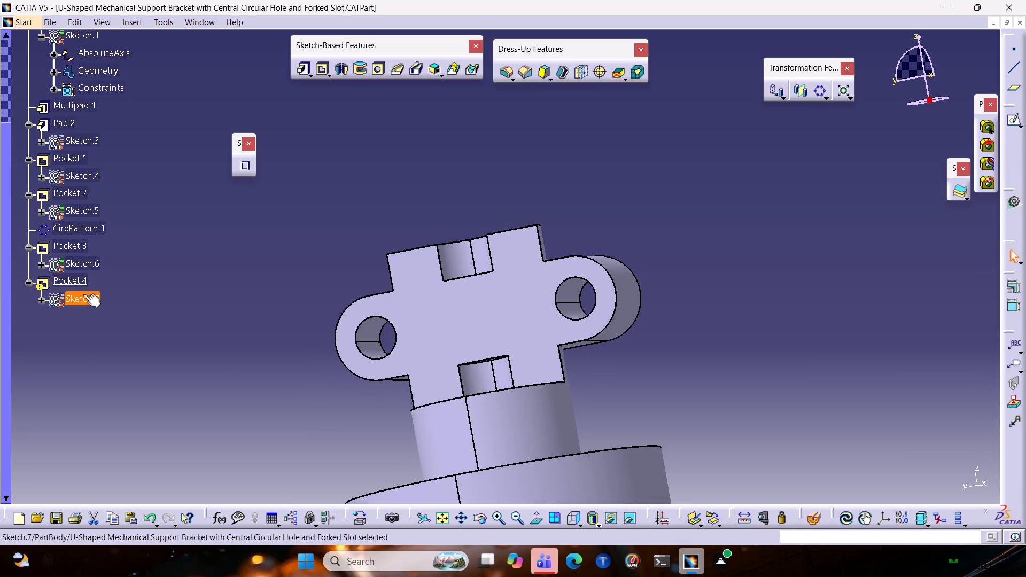
{"action": "middle_click_drag", "start_coordinate": [343, 272], "coordinate": [354, 316]}
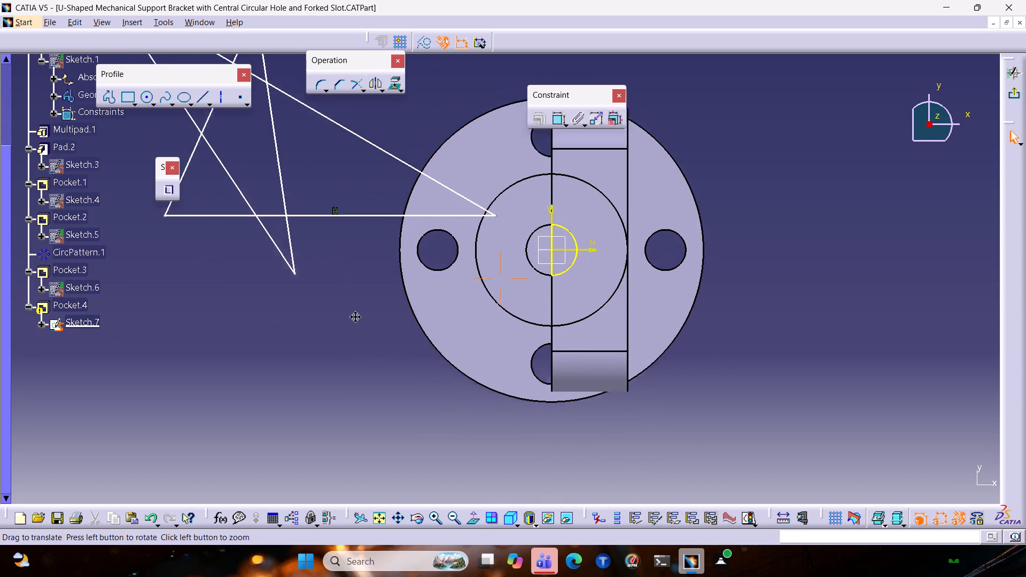
{"action": "middle_click_drag", "start_coordinate": [354, 316], "coordinate": [369, 359]}
{"action": "left_click", "coordinate": [379, 284]}
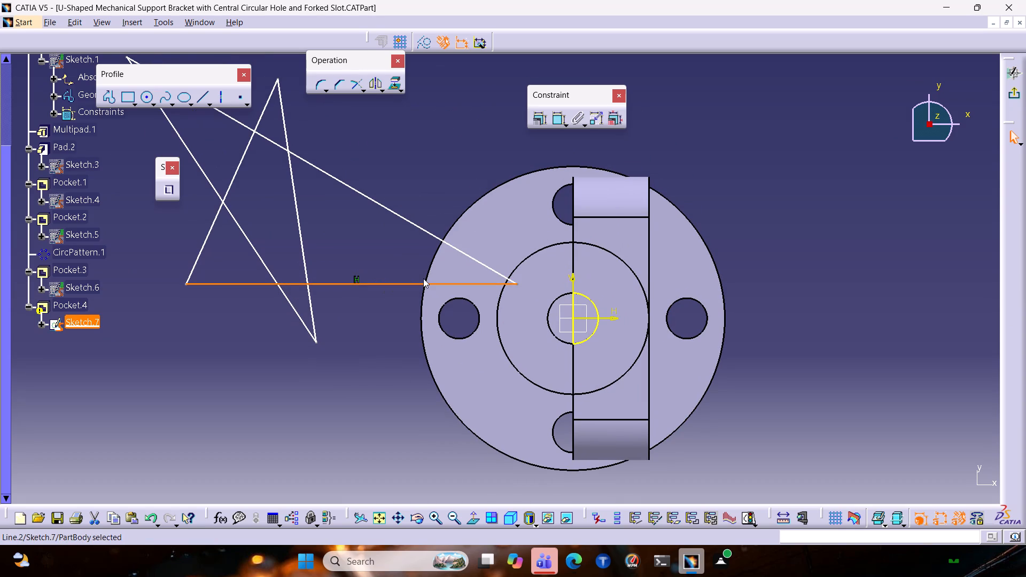
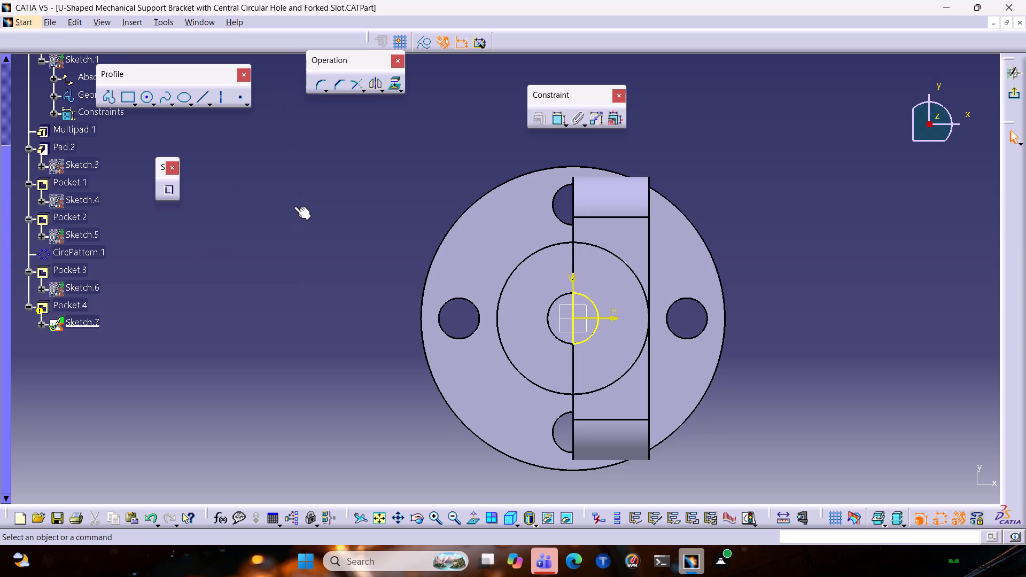
Draw a small circle in the empty area beside the bracket in the central pocket's sketch.
{"action": "left_click", "coordinate": [141, 99]}
{"action": "left_click", "coordinate": [240, 166]}
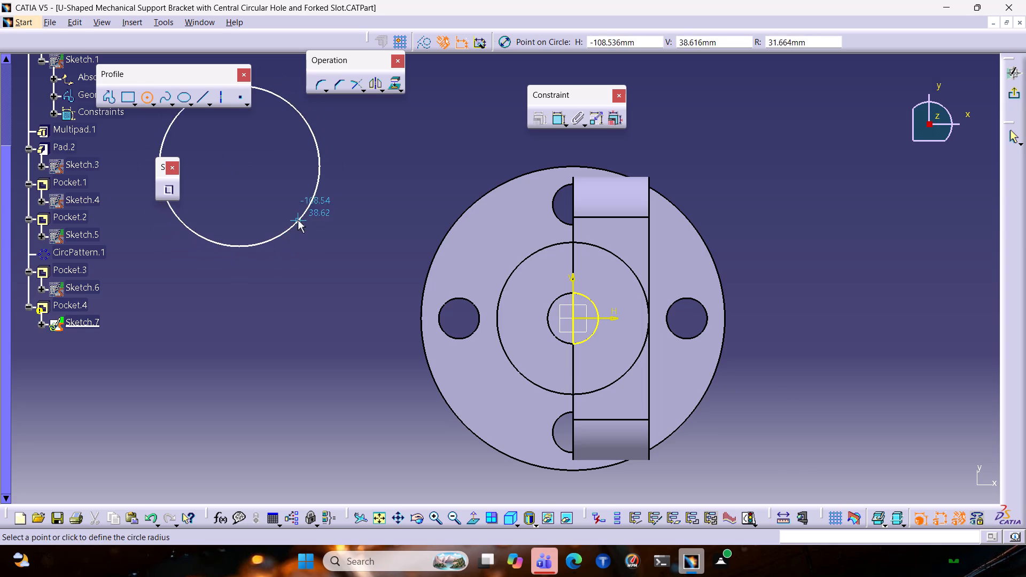
{"action": "left_click", "coordinate": [247, 196]}
Draw a closed triangle of three connected lines just below the small circle.
{"action": "left_click", "coordinate": [111, 98]}
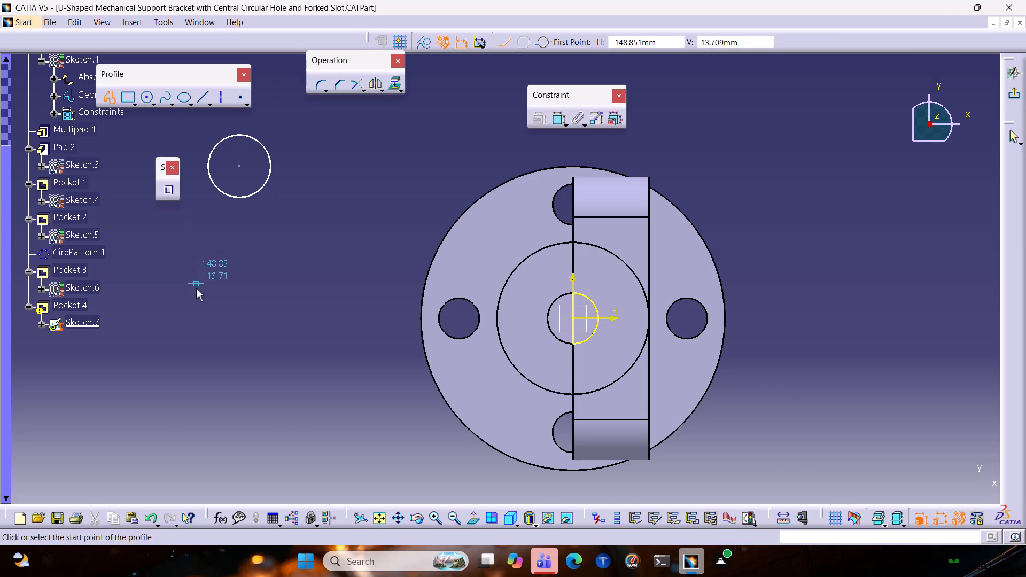
{"action": "left_click", "coordinate": [196, 299]}
{"action": "left_click", "coordinate": [254, 214]}
{"action": "left_click", "coordinate": [300, 305]}
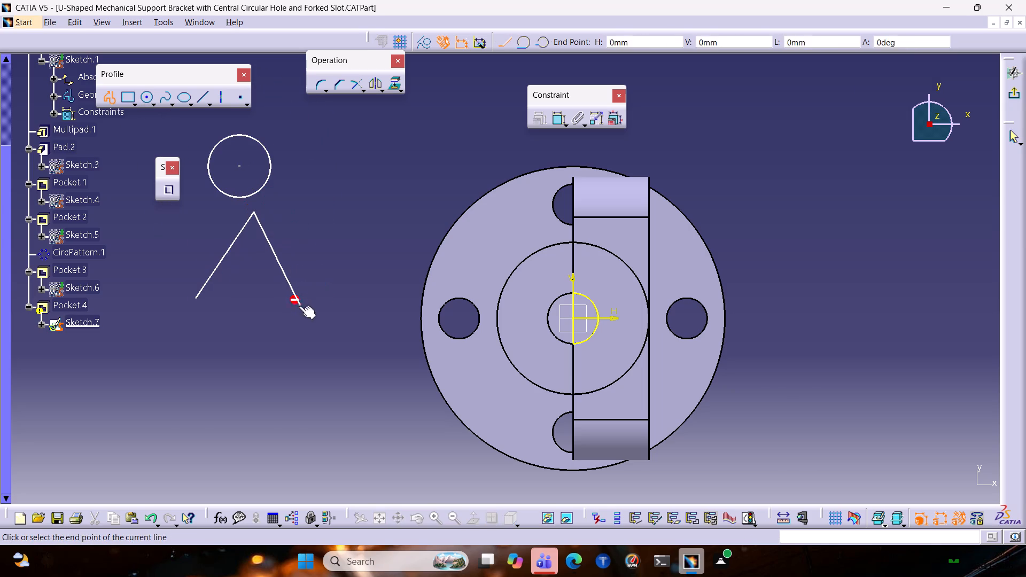
{"action": "left_click", "coordinate": [197, 294]}
{"action": "left_click", "coordinate": [214, 321]}
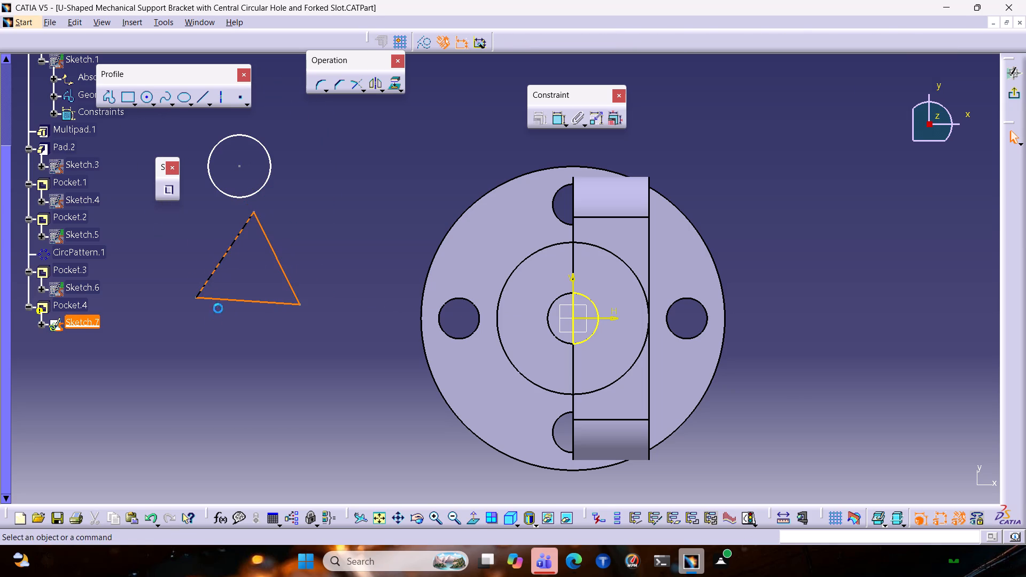
Draw a closed, roughly eight-sided polygon of connected lines below the triangle, with level upper and lower edges.
{"action": "left_click", "coordinate": [110, 100]}
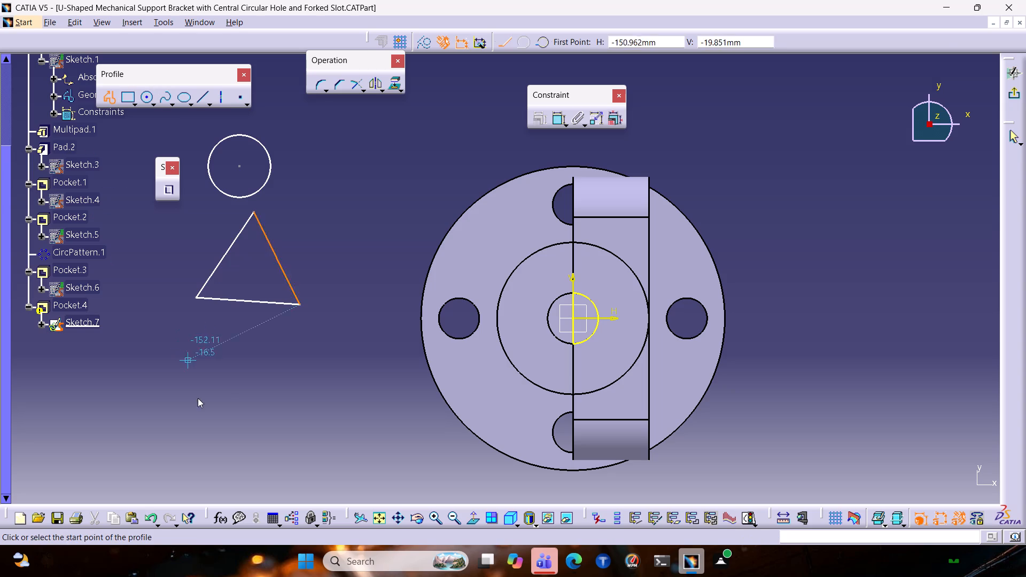
{"action": "left_click", "coordinate": [186, 415]}
{"action": "left_click", "coordinate": [210, 374]}
{"action": "left_click", "coordinate": [259, 378]}
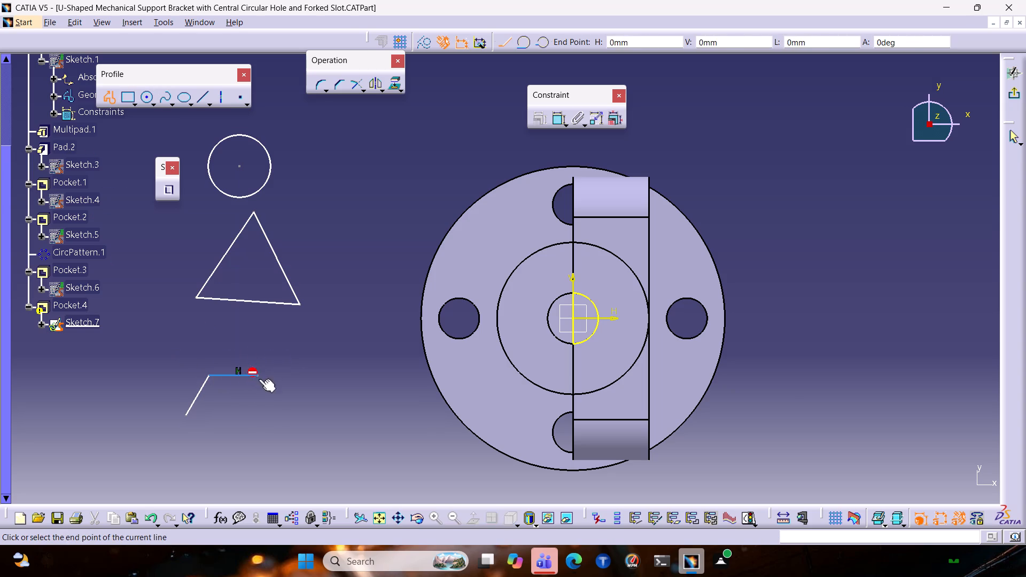
{"action": "left_click", "coordinate": [283, 415]}
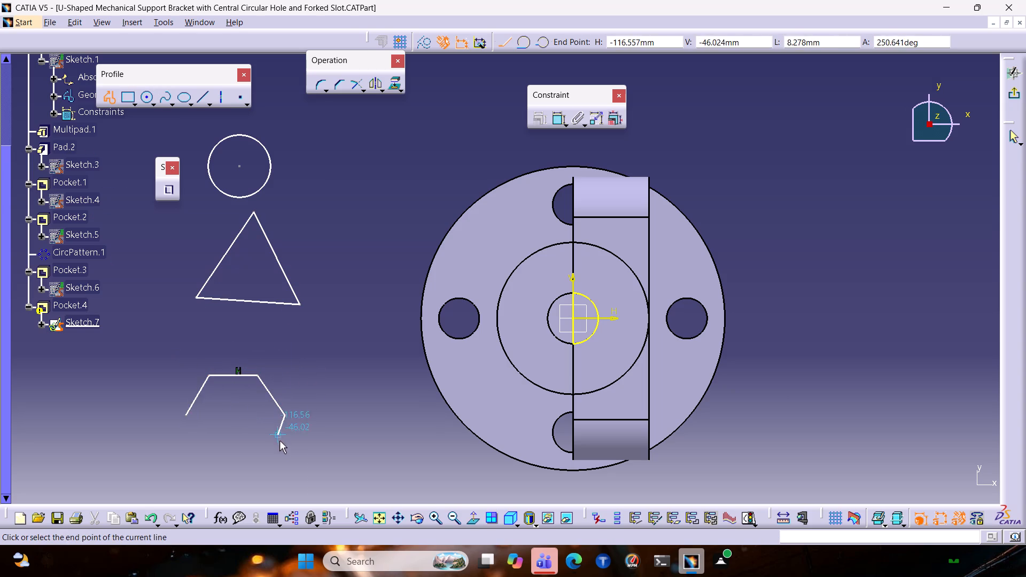
{"action": "left_click", "coordinate": [286, 446]}
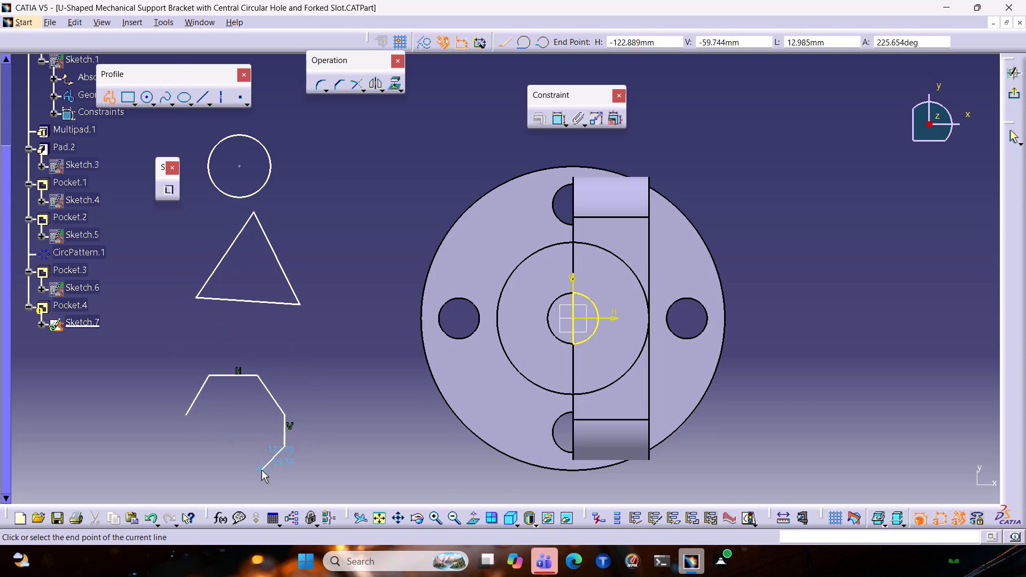
{"action": "left_click", "coordinate": [255, 474]}
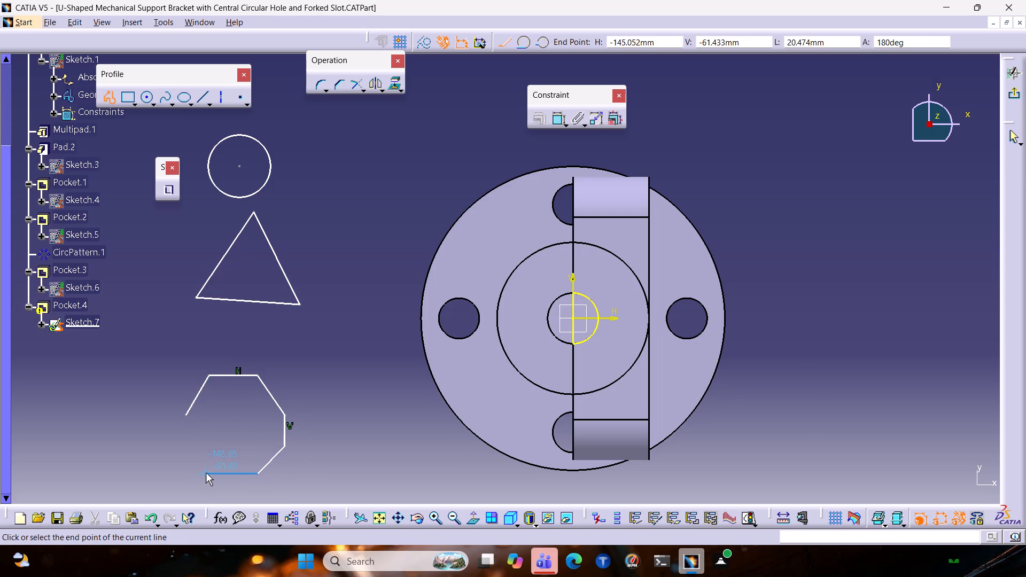
{"action": "left_click", "coordinate": [210, 473]}
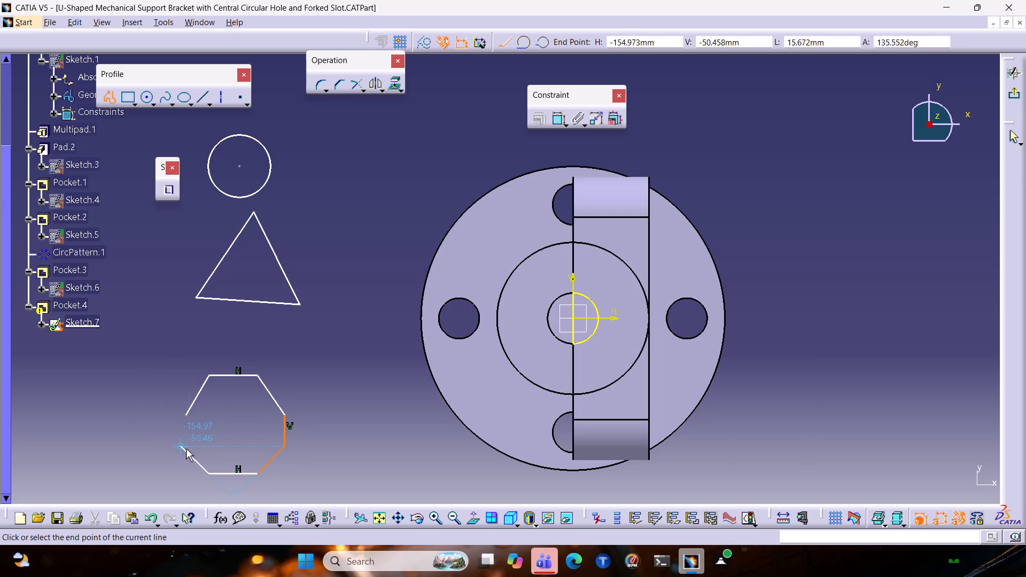
{"action": "left_click", "coordinate": [187, 448]}
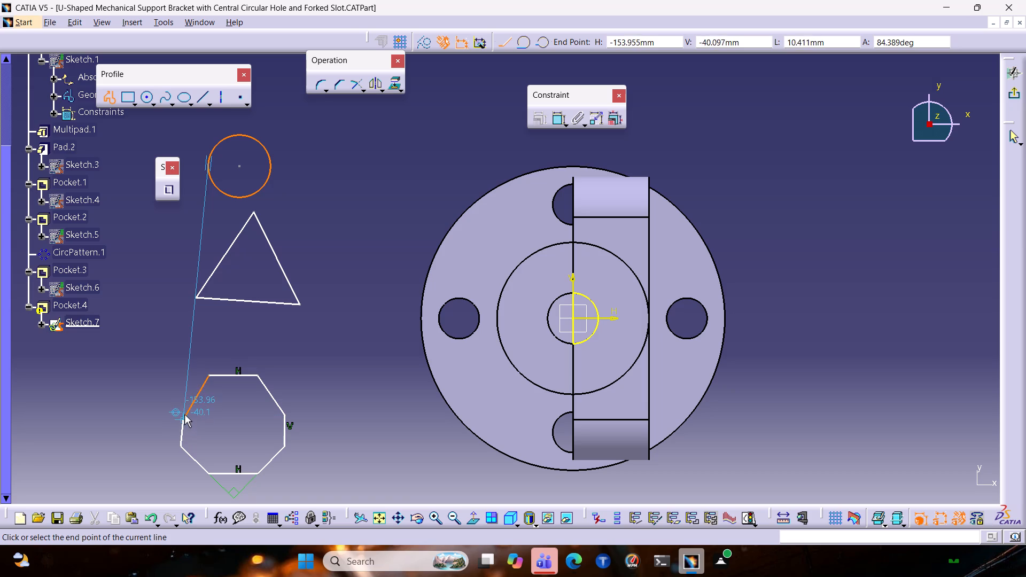
{"action": "left_click", "coordinate": [184, 415]}
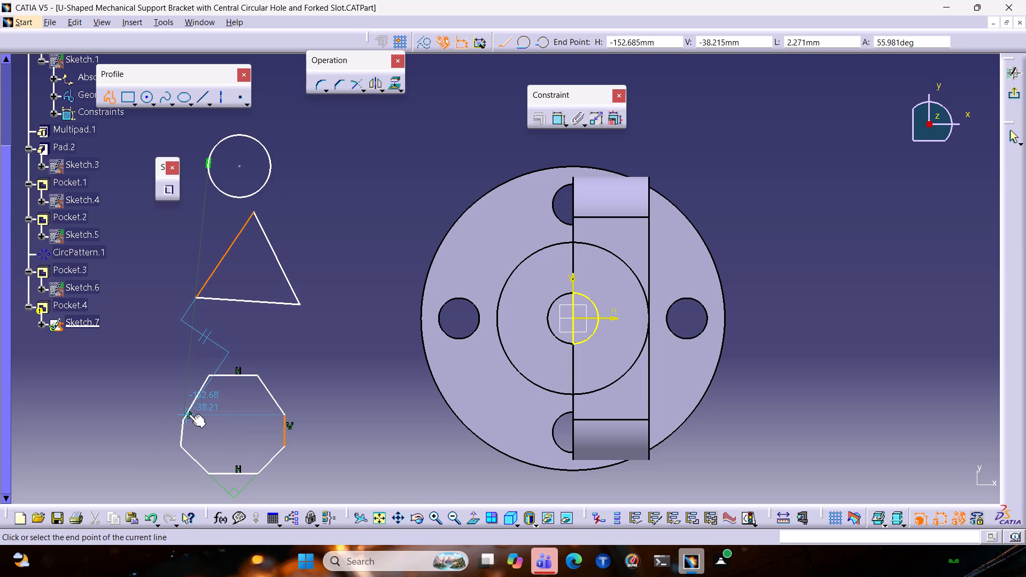
{"action": "left_click", "coordinate": [187, 414]}
{"action": "key", "text": "Escape"}
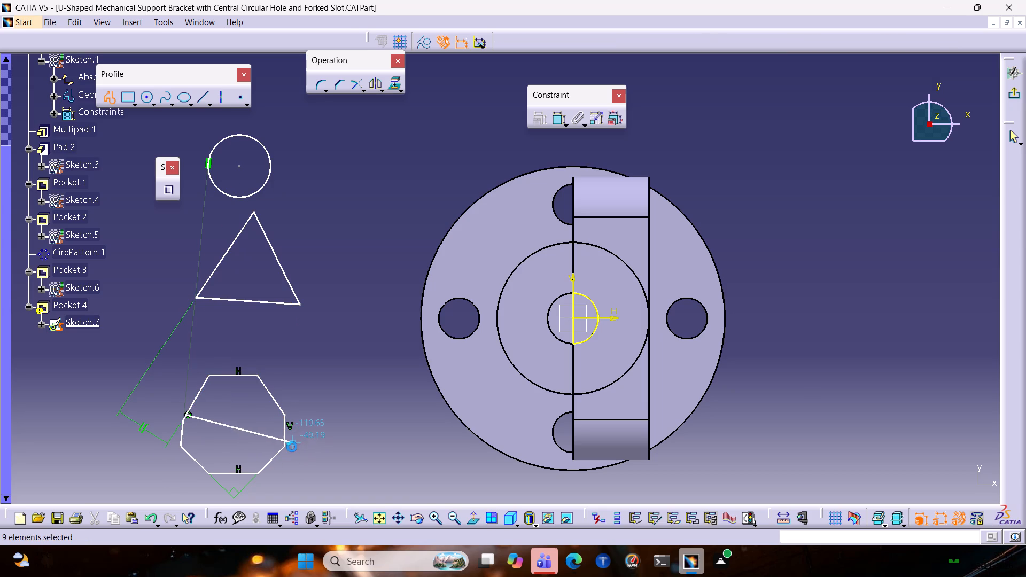
Draw two rectangles between the circle and the bracket: a nearly square one beside the circle and a wide, flat one below it.
{"action": "left_click", "coordinate": [129, 100]}
{"action": "left_click", "coordinate": [306, 141]}
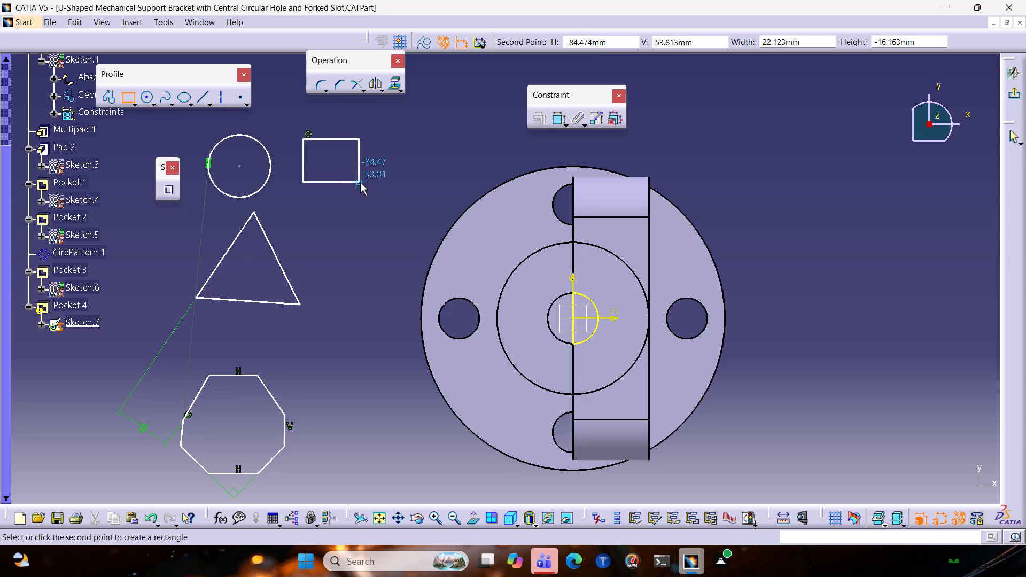
{"action": "left_click", "coordinate": [372, 204]}
{"action": "left_click", "coordinate": [122, 98]}
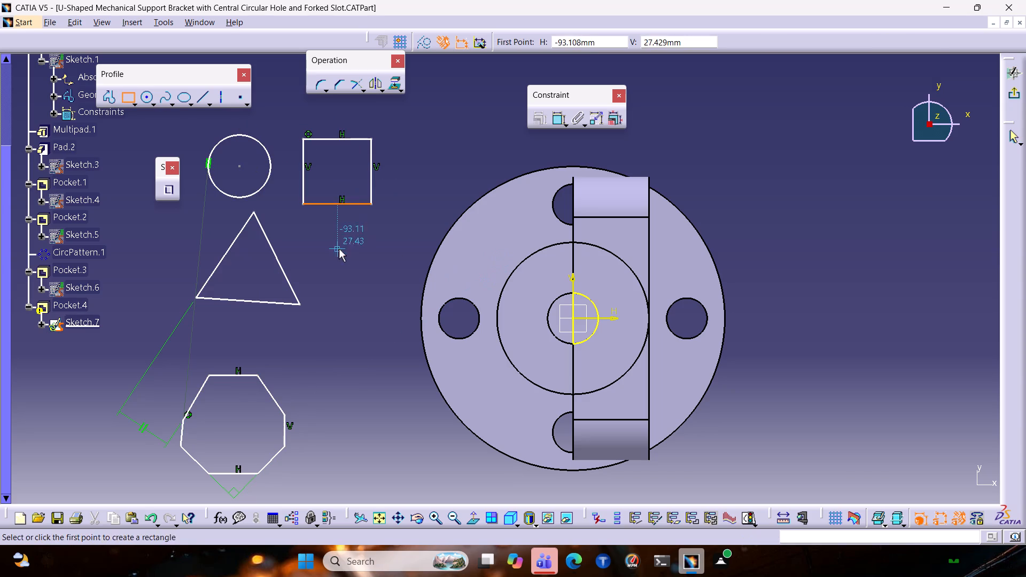
{"action": "left_click", "coordinate": [324, 239]}
{"action": "left_click", "coordinate": [400, 275]}
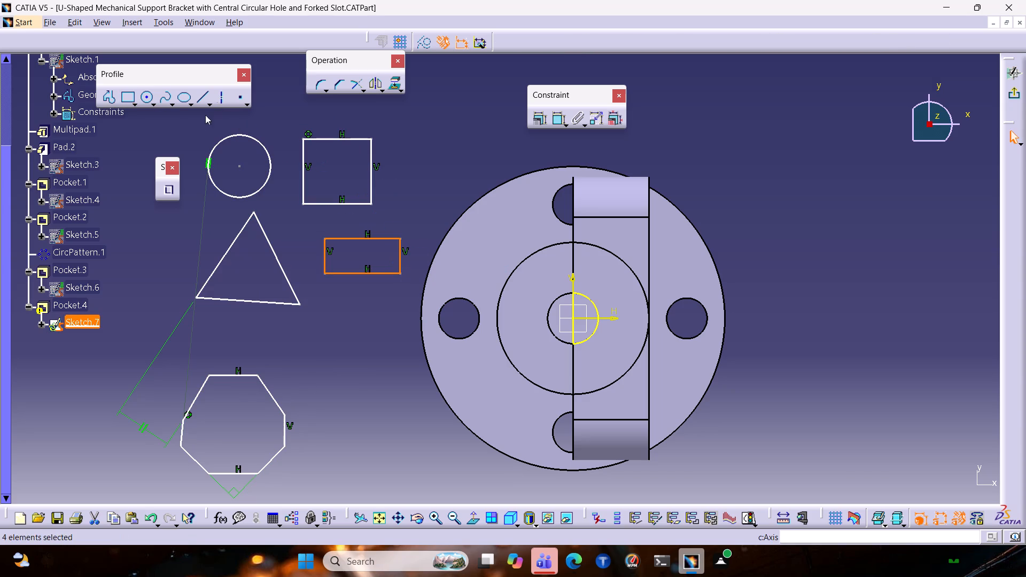
Draw a horizontal elongated hole between the triangle and the polygon, with centres about 40 mm apart.
{"action": "left_click", "coordinate": [153, 104]}
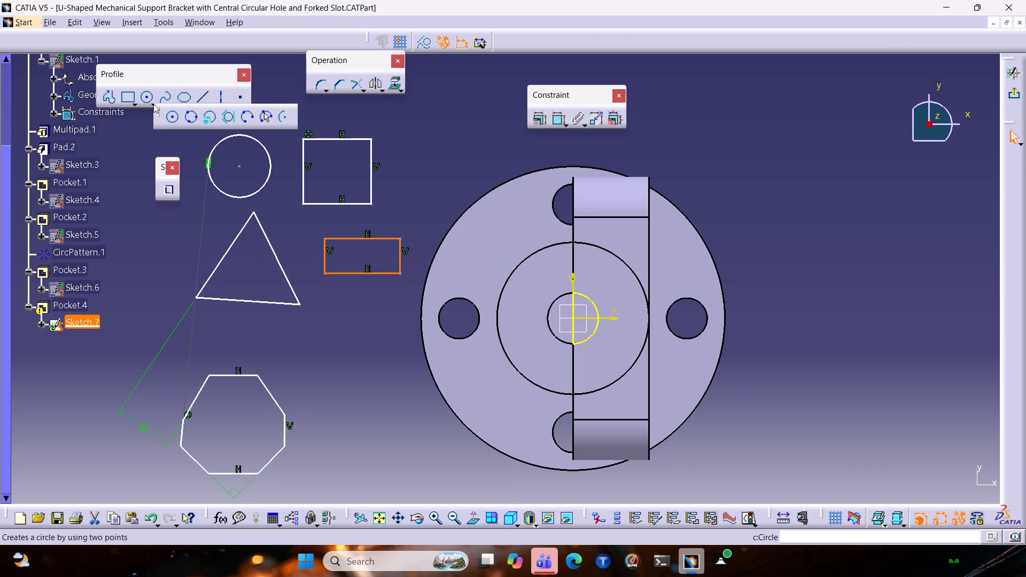
{"action": "left_click", "coordinate": [134, 102]}
{"action": "left_click", "coordinate": [134, 102]}
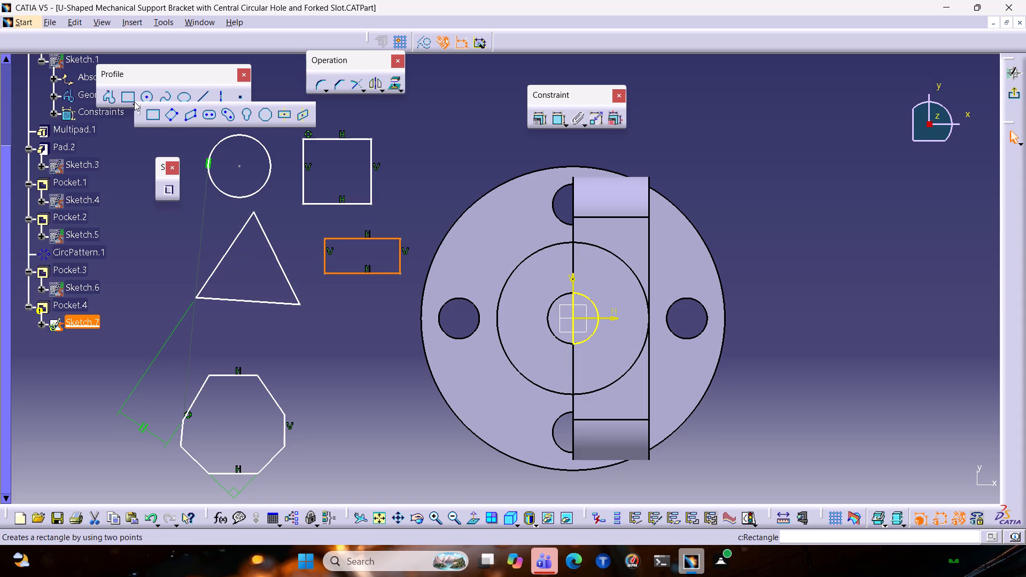
{"action": "left_click", "coordinate": [210, 116]}
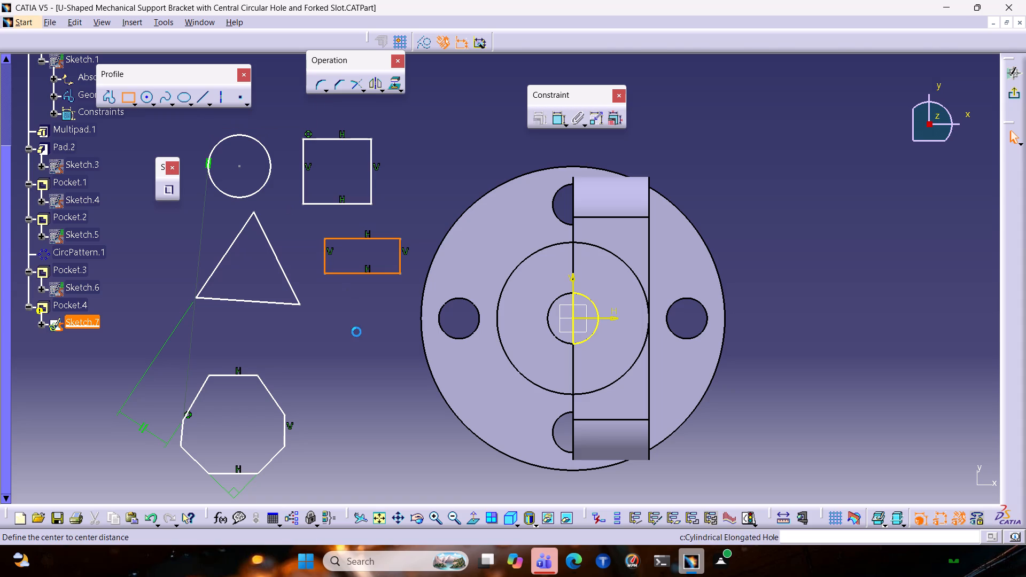
{"action": "left_click", "coordinate": [230, 333]}
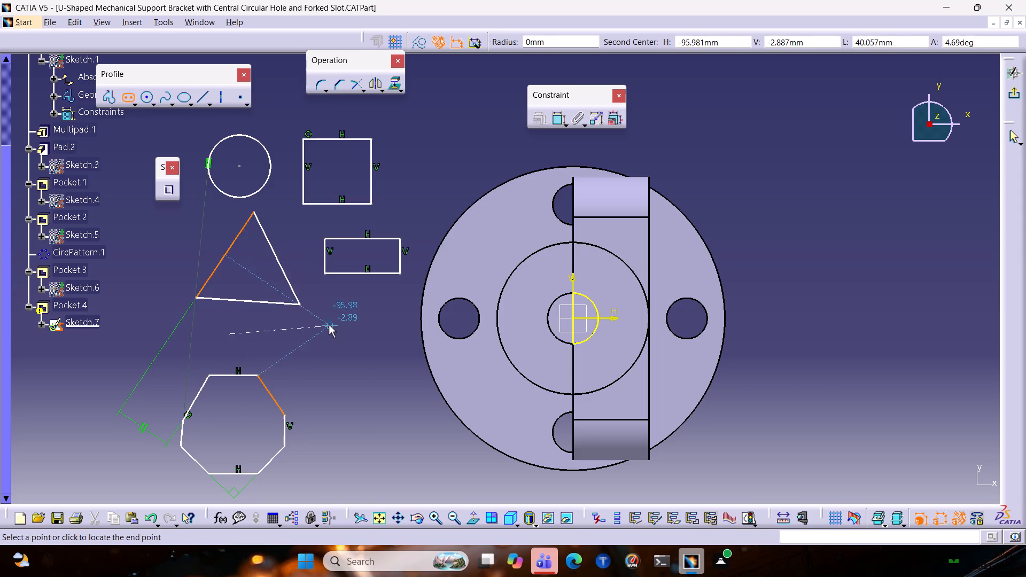
{"action": "left_click", "coordinate": [330, 336]}
{"action": "left_click", "coordinate": [333, 357]}
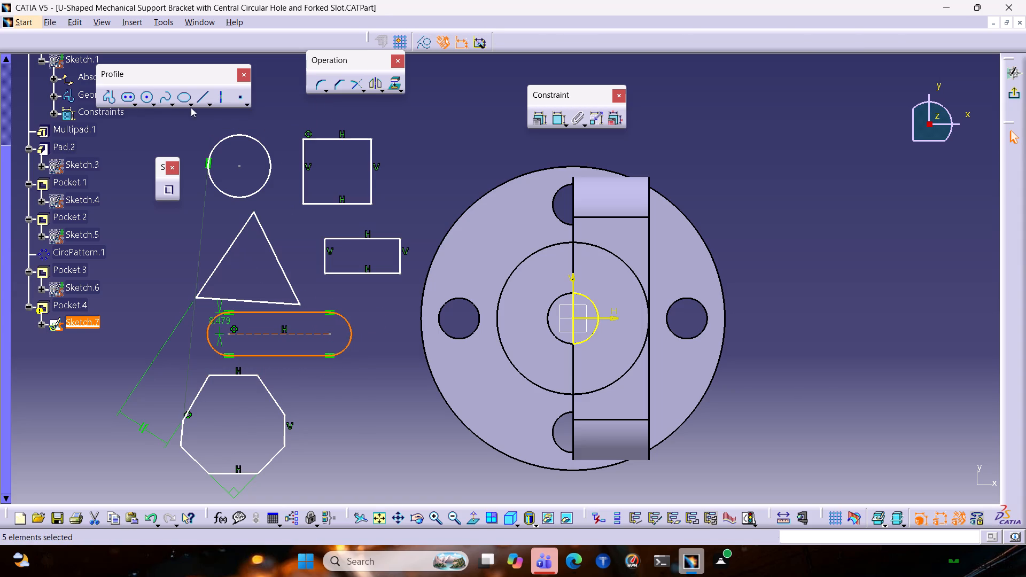
Draw a curved cylindrical elongated hole beside the polygon, away from the bracket, with a centreline radius of about 19 mm.
{"action": "left_click", "coordinate": [137, 105]}
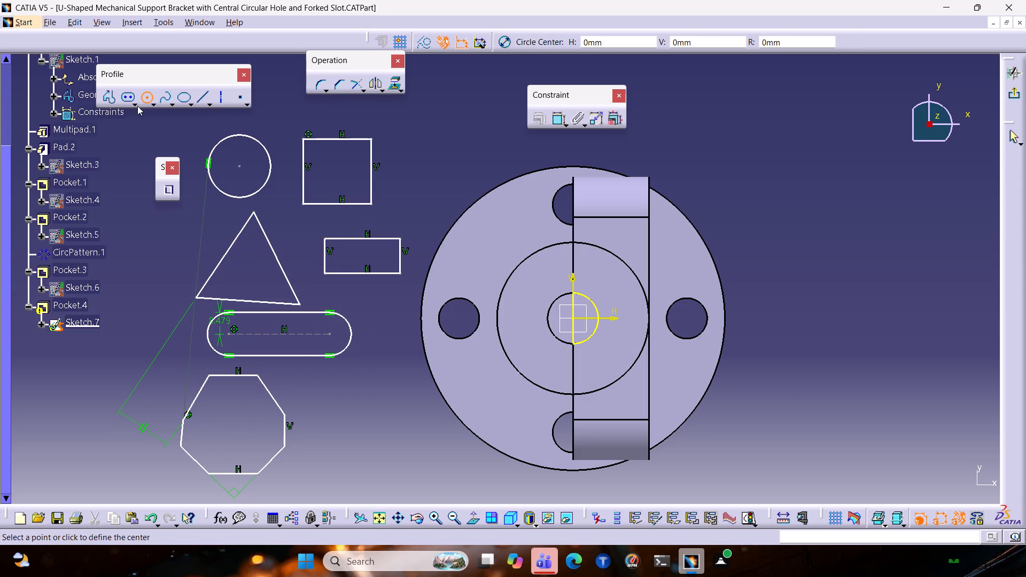
{"action": "left_click", "coordinate": [134, 103]}
{"action": "left_click", "coordinate": [134, 103]}
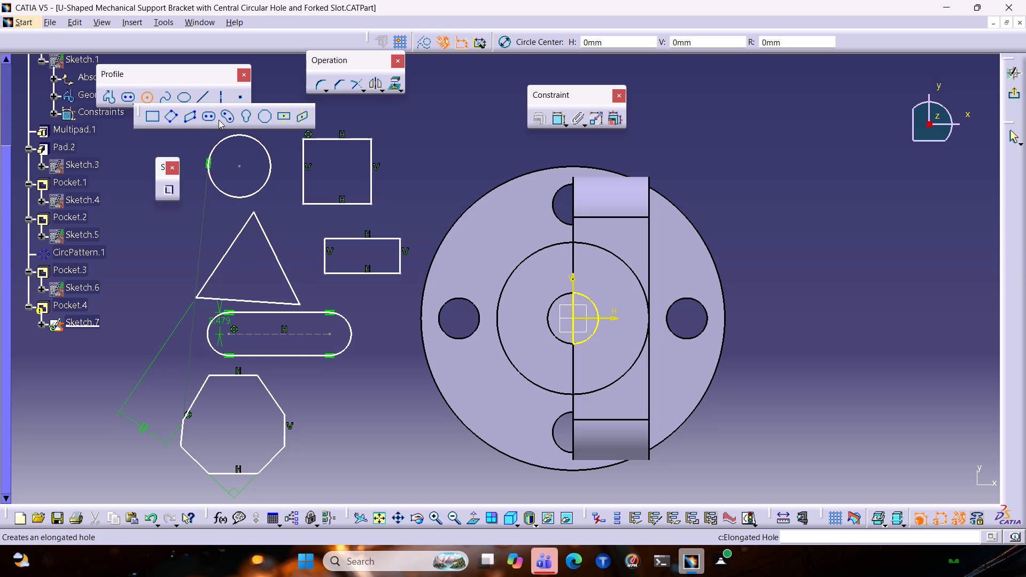
{"action": "left_click", "coordinate": [219, 120]}
{"action": "left_click", "coordinate": [74, 382]}
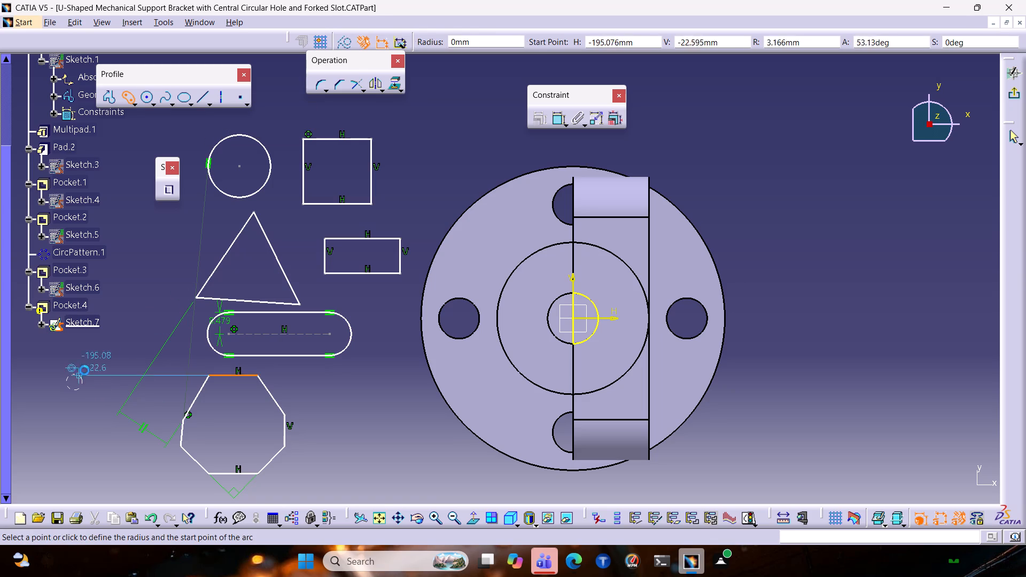
{"action": "left_click", "coordinate": [114, 350]}
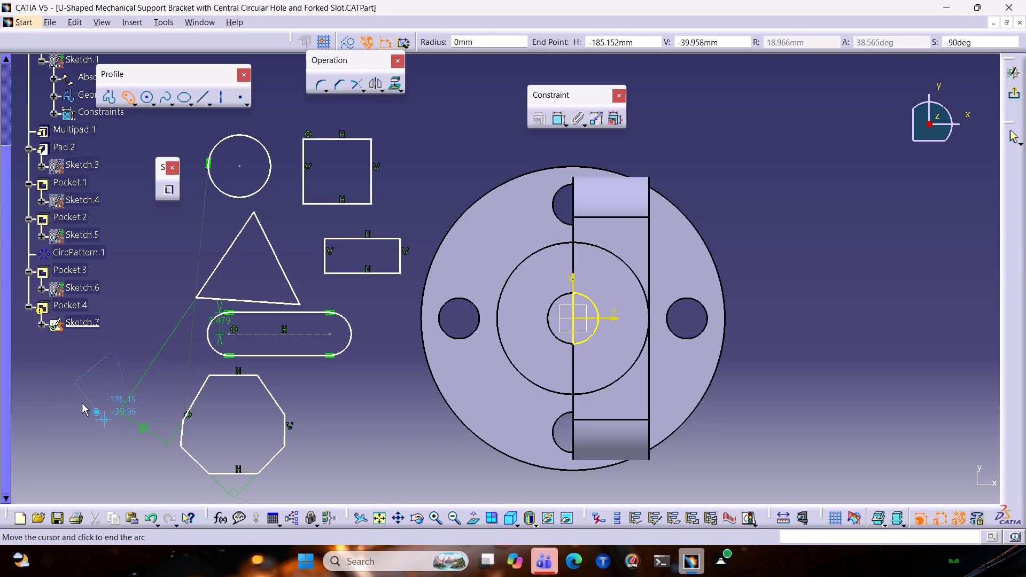
{"action": "left_click", "coordinate": [81, 404]}
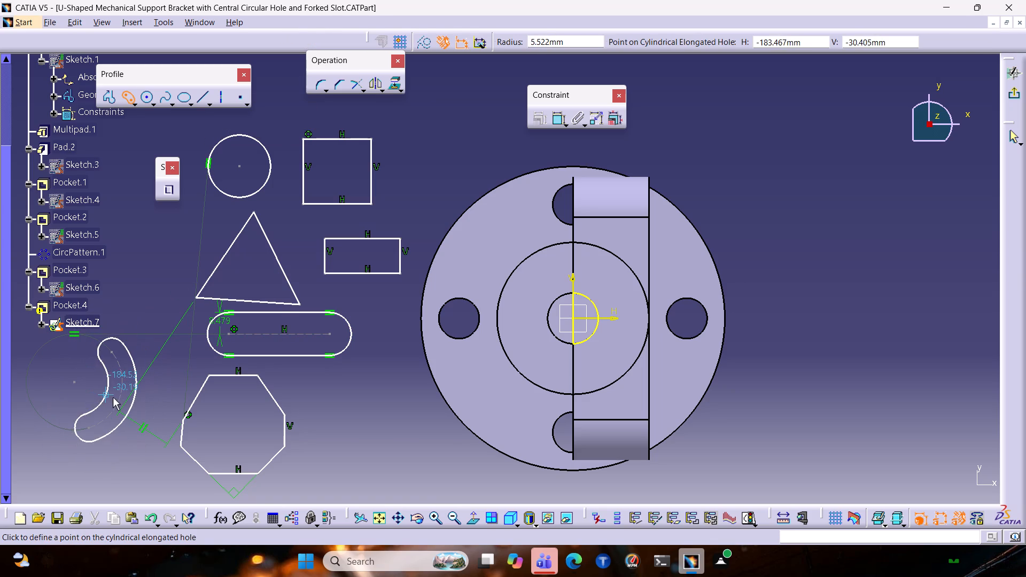
{"action": "left_click", "coordinate": [104, 397]}
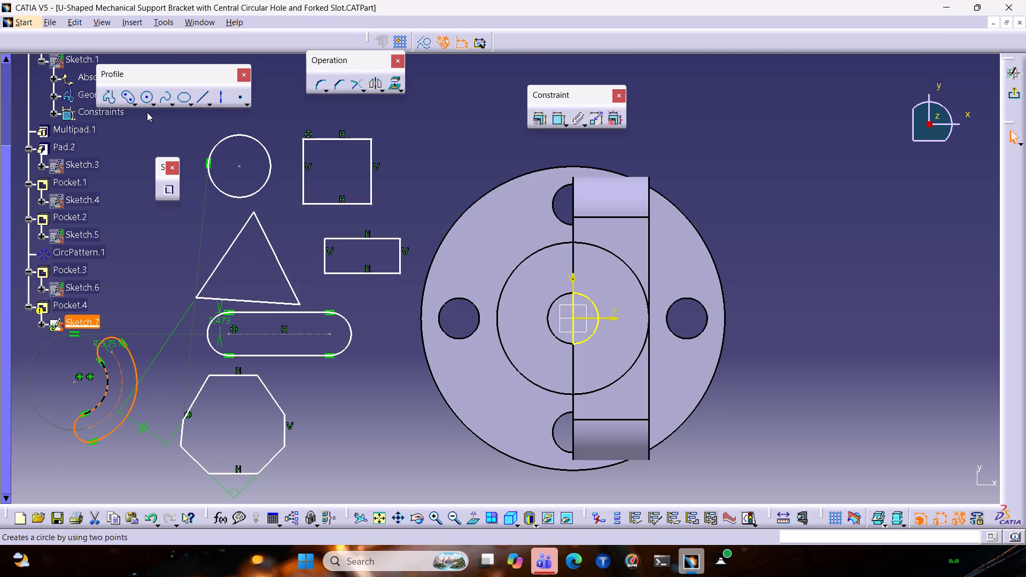
Draw a small slanted keyhole profile between the polygon and the bracket, with its larger end uppermost.
{"action": "left_click", "coordinate": [136, 105]}
{"action": "left_click", "coordinate": [243, 121]}
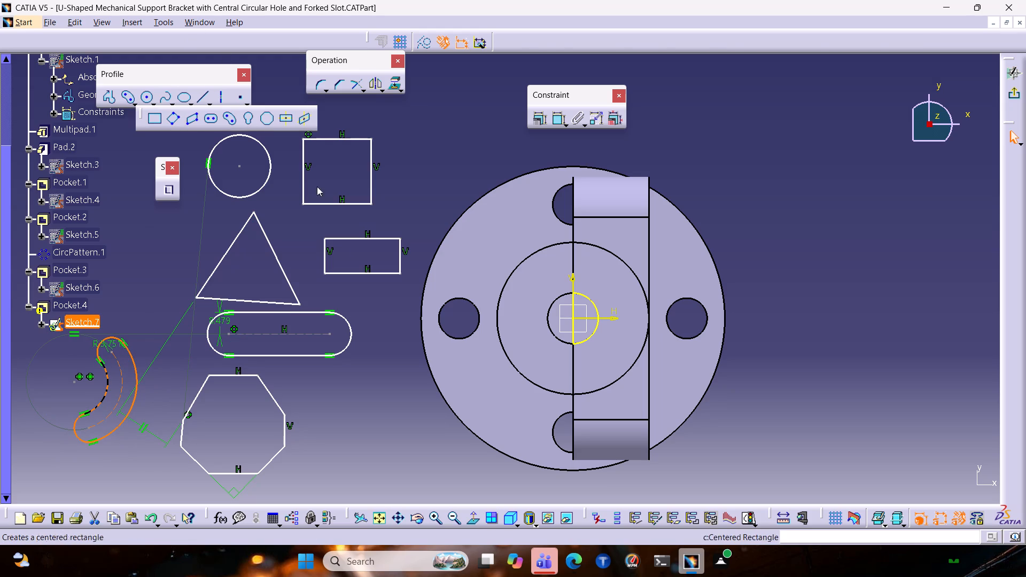
{"action": "left_click", "coordinate": [361, 391]}
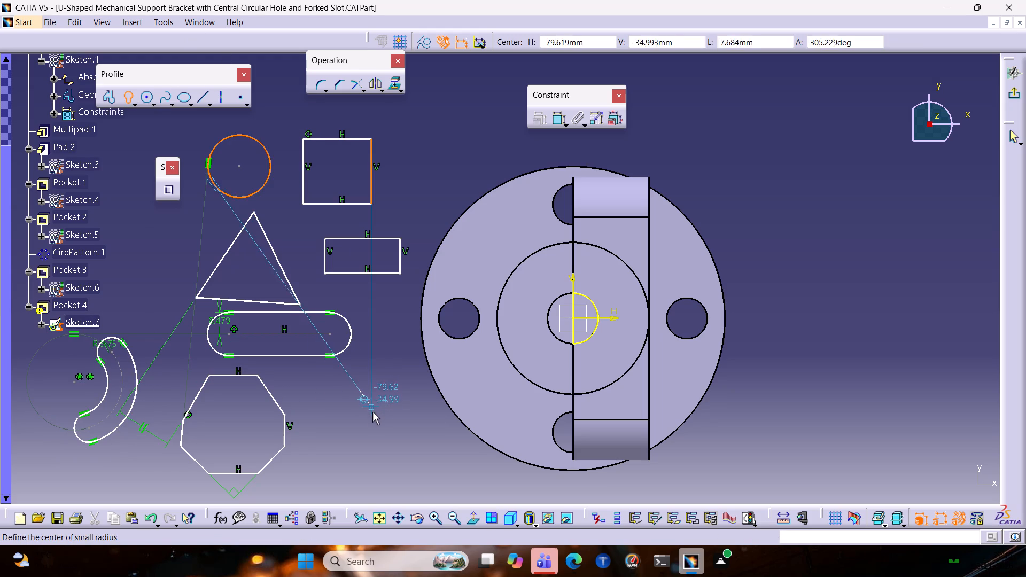
{"action": "left_click", "coordinate": [372, 415]}
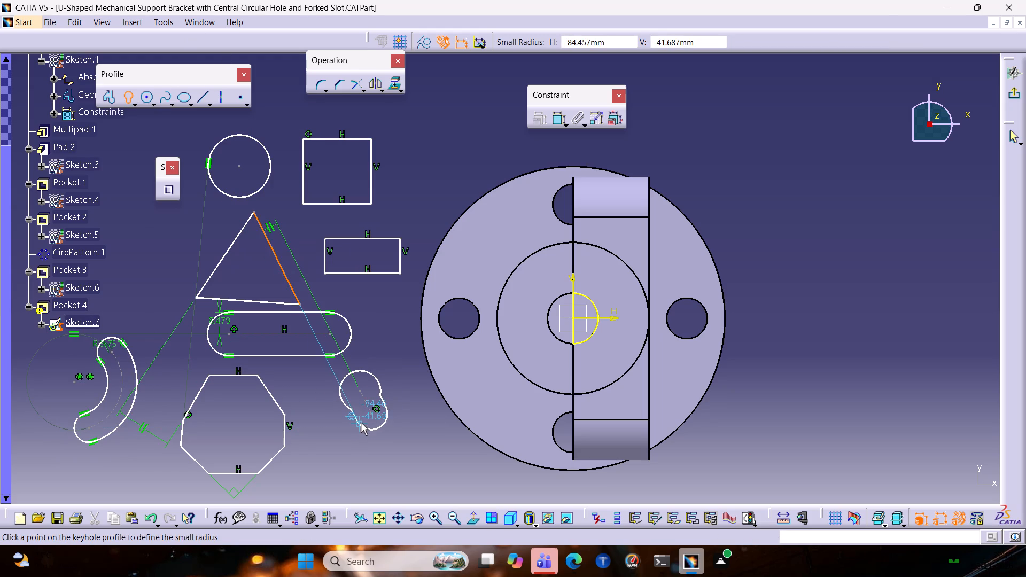
{"action": "left_click", "coordinate": [366, 420]}
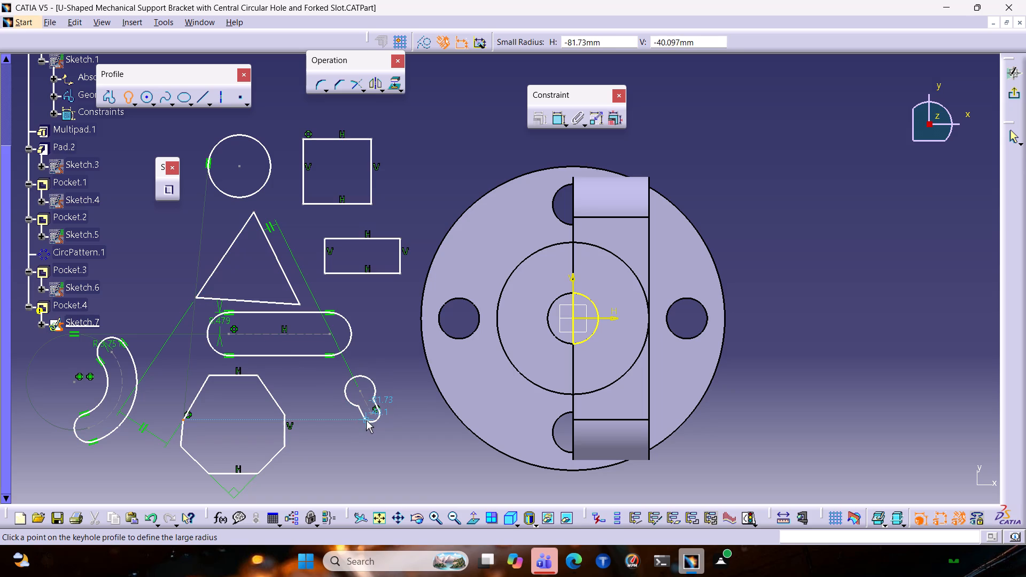
{"action": "left_click", "coordinate": [370, 381]}
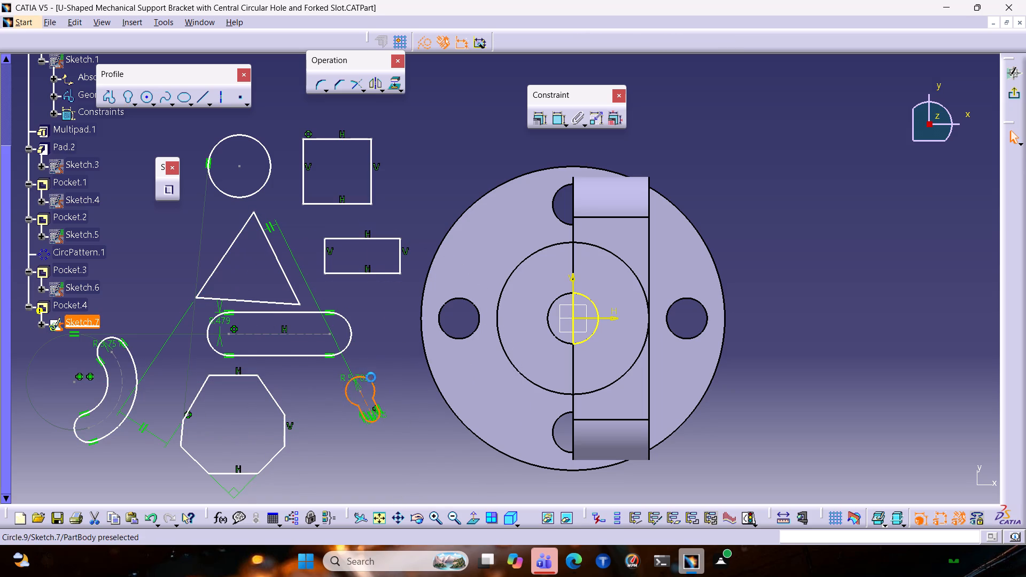
{"action": "left_click", "coordinate": [316, 383]}
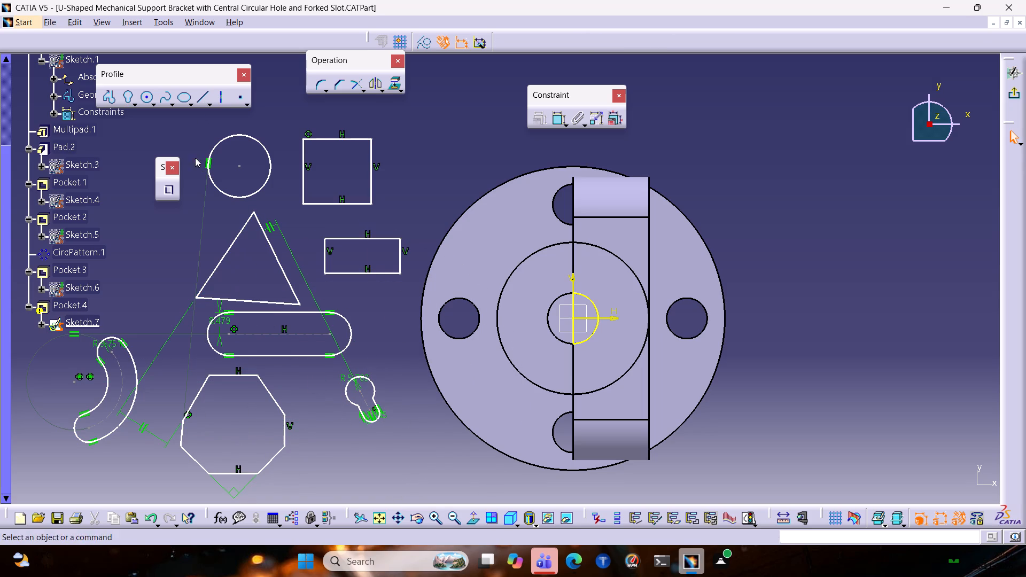
Draw a six-sided polygon beside the triangle, on the side away from the bracket and above the curved elongated hole.
{"action": "left_click", "coordinate": [151, 105]}
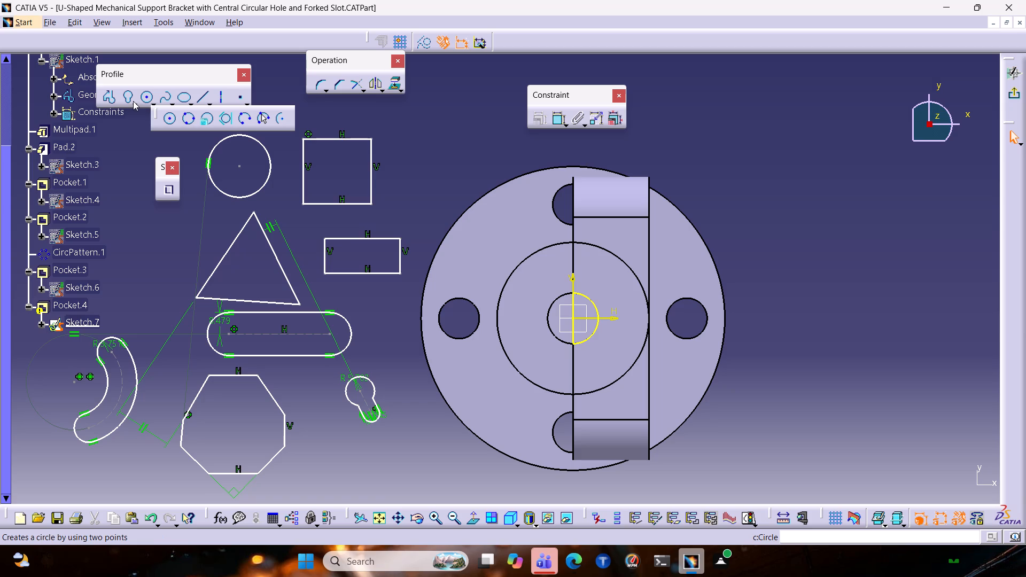
{"action": "double_click", "coordinate": [131, 100]}
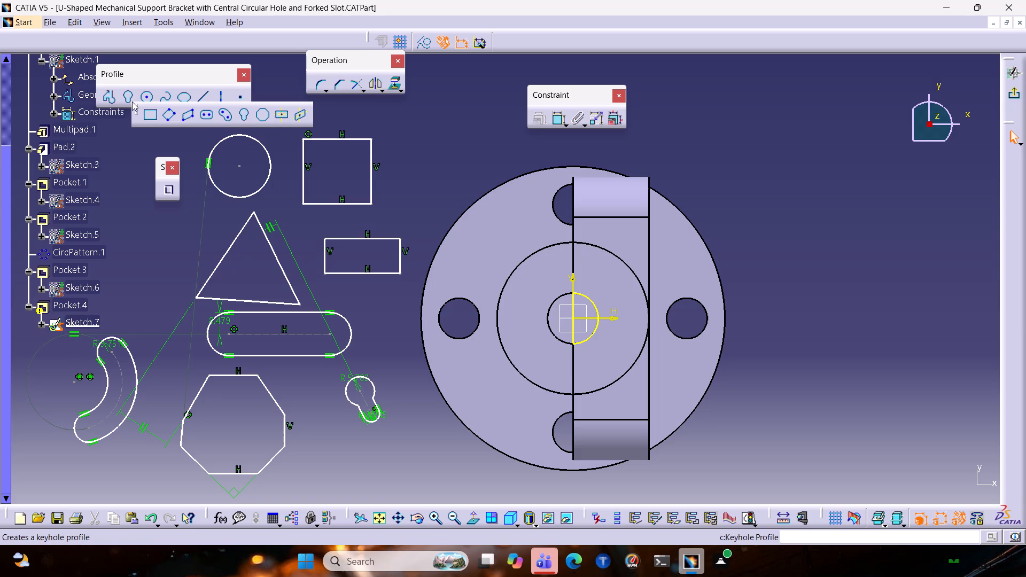
{"action": "left_click", "coordinate": [262, 123]}
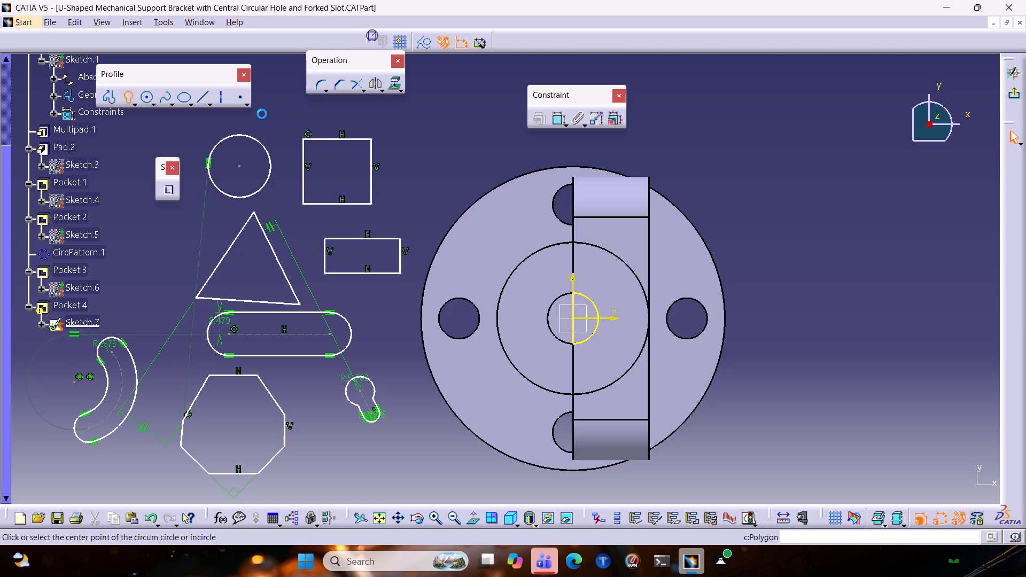
{"action": "left_click", "coordinate": [139, 240]}
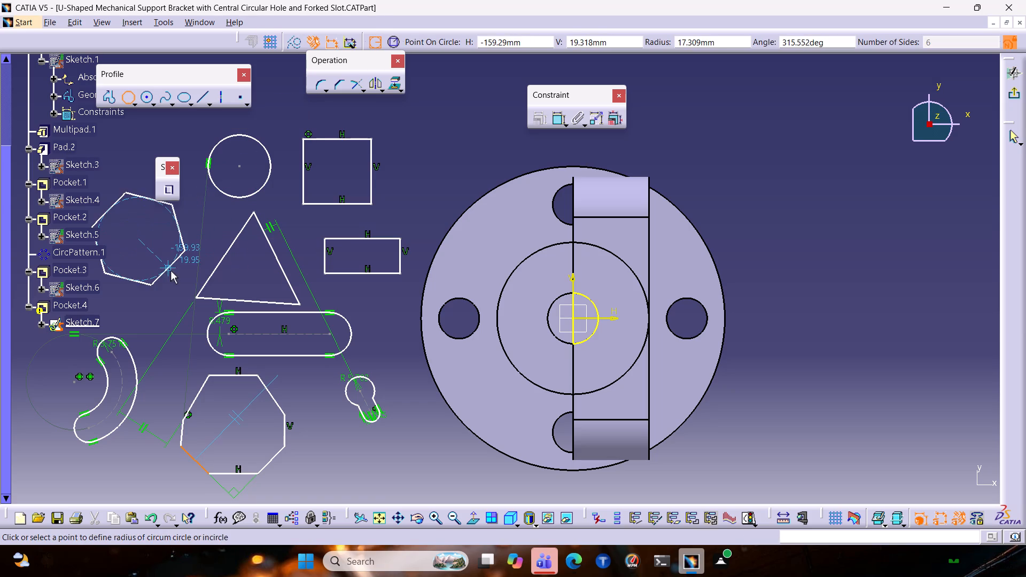
{"action": "left_click", "coordinate": [160, 258]}
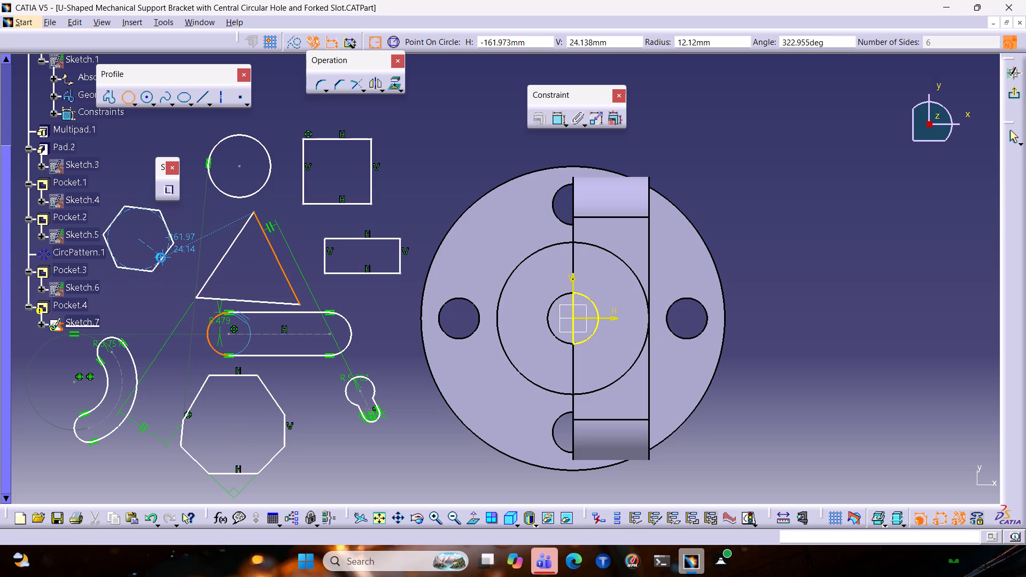
Draw a second, slightly larger six-sided polygon just above and beside the nearly square rectangle, on the side towards the bracket.
{"action": "left_click", "coordinate": [131, 97]}
{"action": "double_click", "coordinate": [126, 96]}
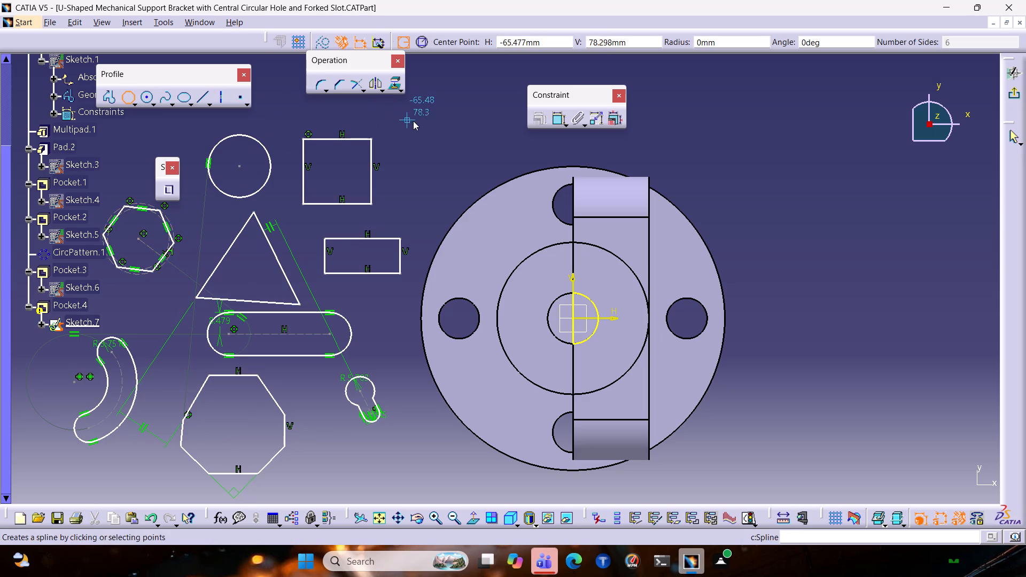
{"action": "left_click", "coordinate": [423, 121]}
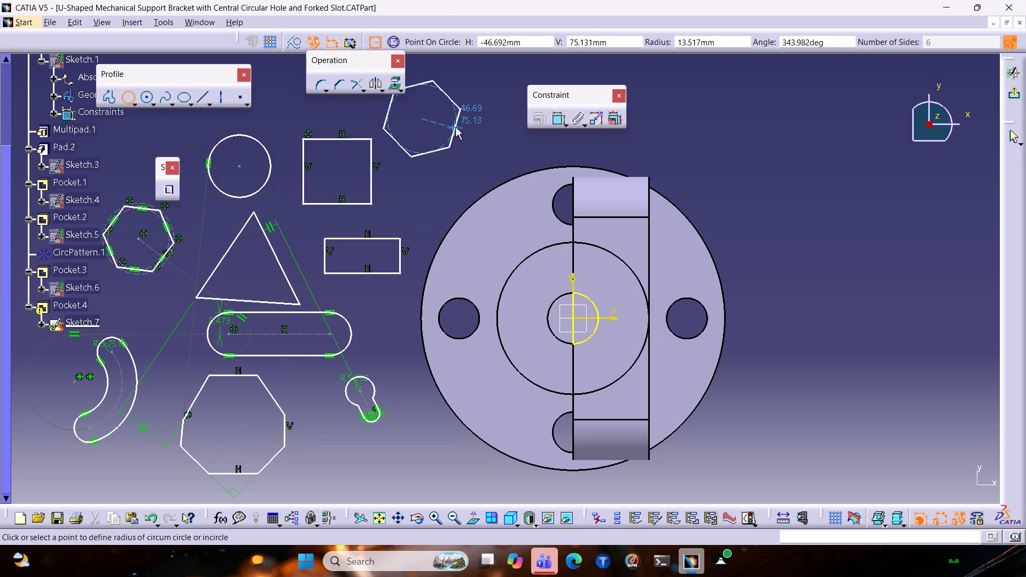
{"action": "left_click", "coordinate": [450, 138]}
{"action": "left_click", "coordinate": [425, 247]}
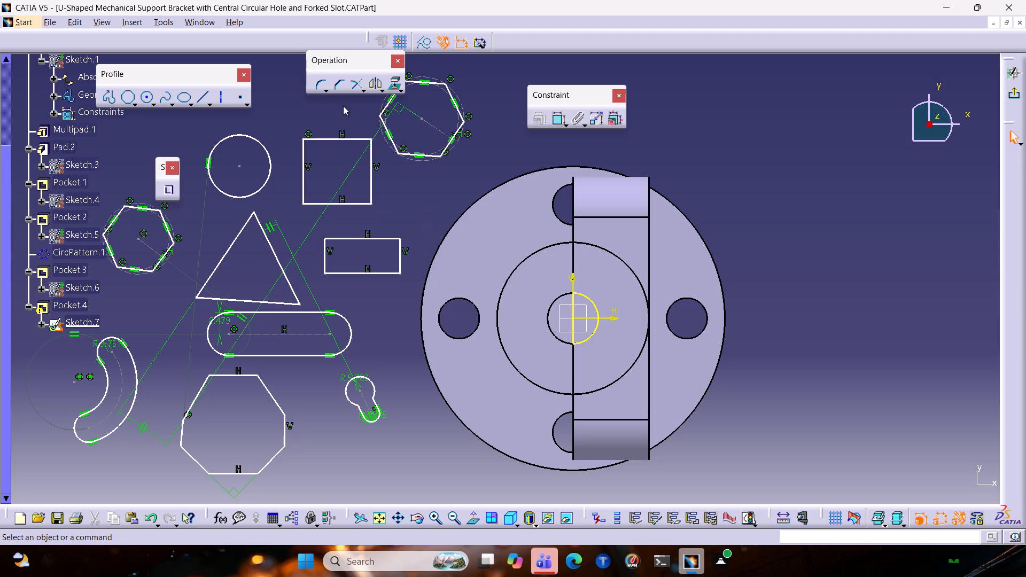
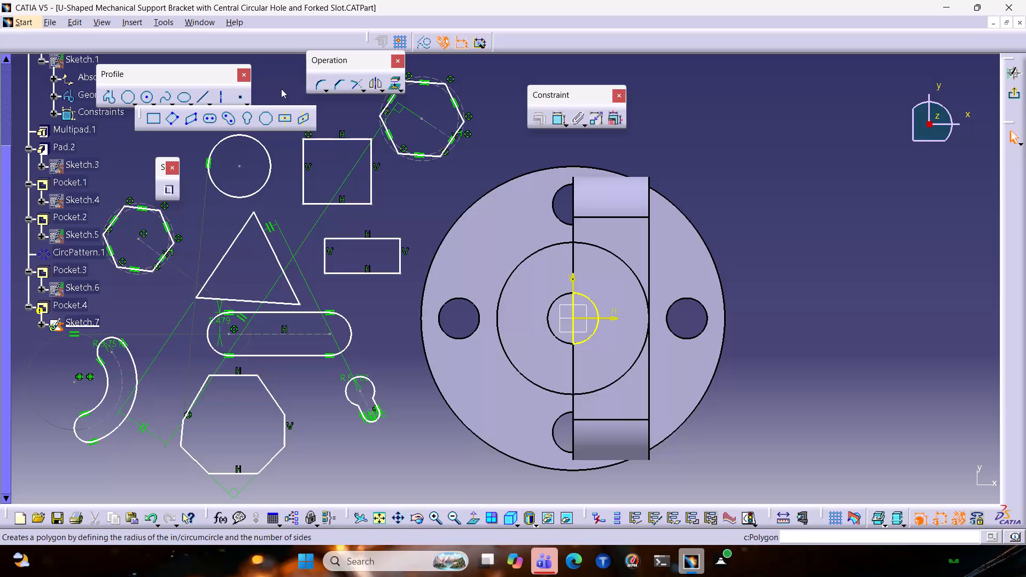
Draw a centred rectangle about 57 mm wide and 20 mm high above the bracket, on the side opposite the other profiles.
{"action": "left_click", "coordinate": [282, 117]}
{"action": "left_click", "coordinate": [746, 134]}
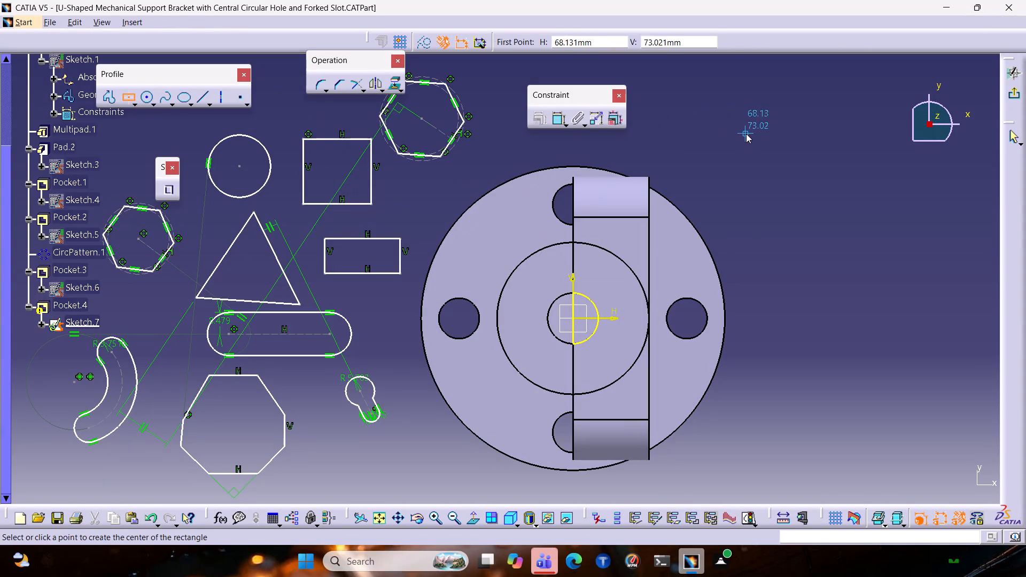
{"action": "left_click", "coordinate": [817, 160]}
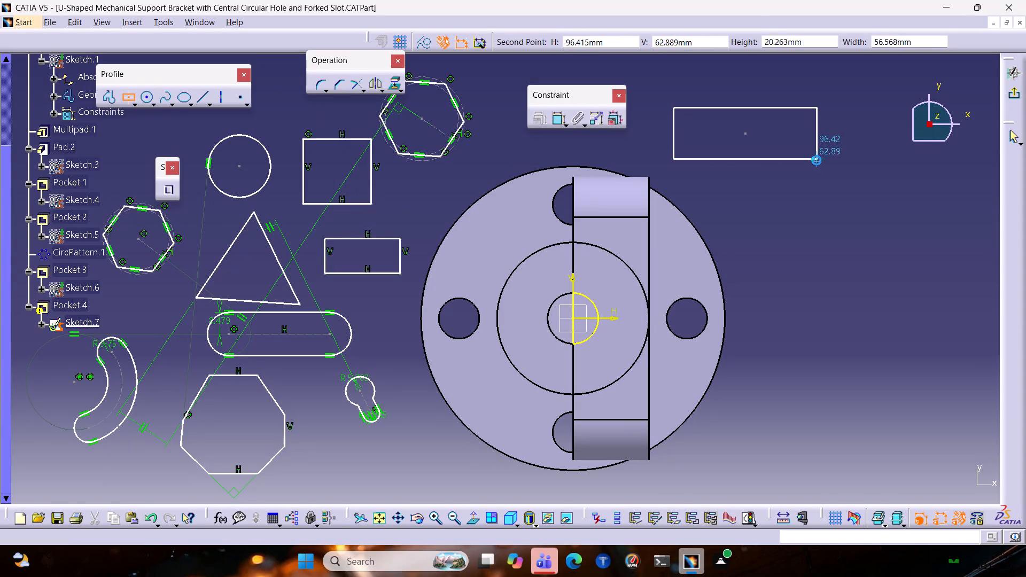
{"action": "left_click", "coordinate": [772, 182]}
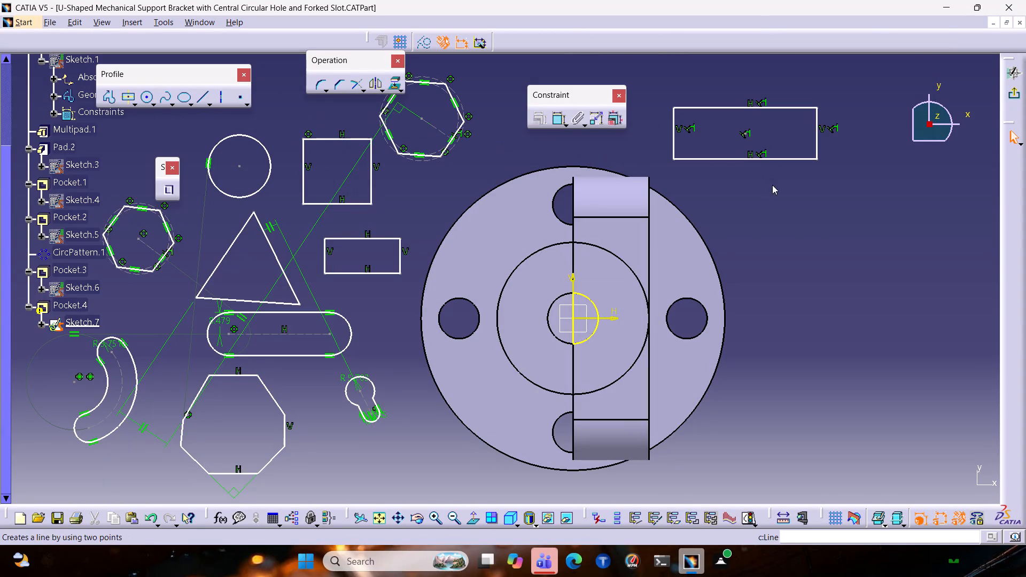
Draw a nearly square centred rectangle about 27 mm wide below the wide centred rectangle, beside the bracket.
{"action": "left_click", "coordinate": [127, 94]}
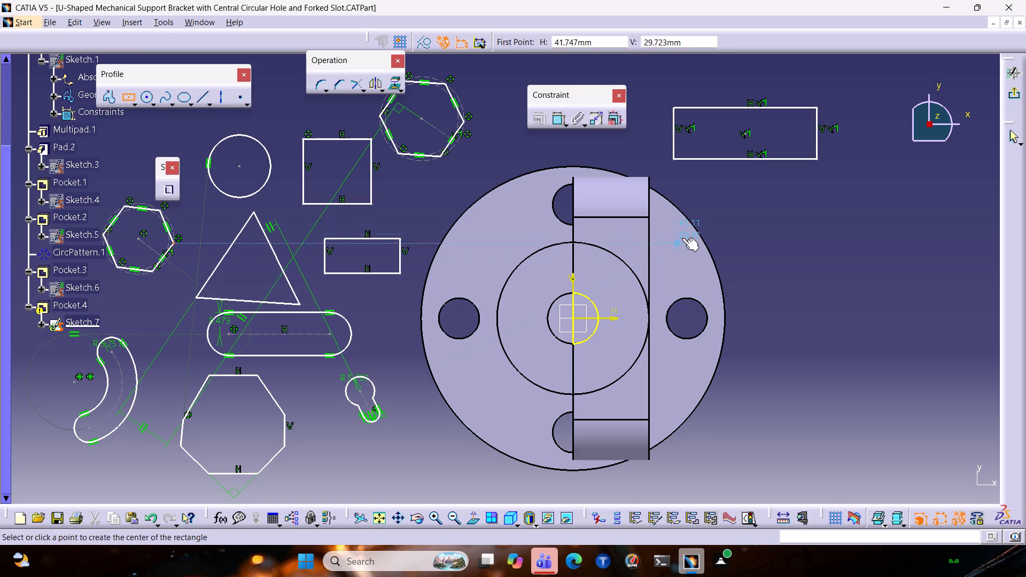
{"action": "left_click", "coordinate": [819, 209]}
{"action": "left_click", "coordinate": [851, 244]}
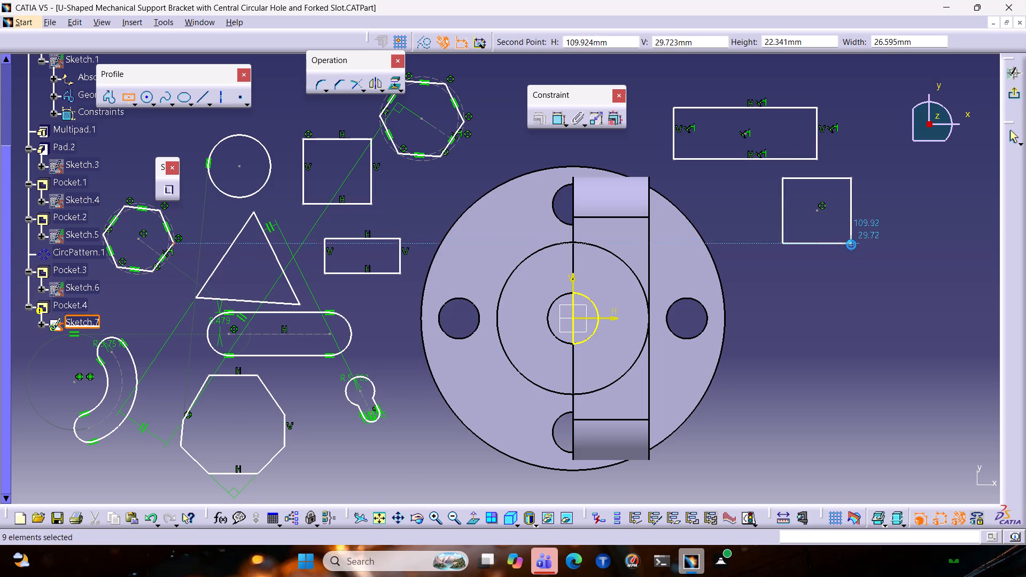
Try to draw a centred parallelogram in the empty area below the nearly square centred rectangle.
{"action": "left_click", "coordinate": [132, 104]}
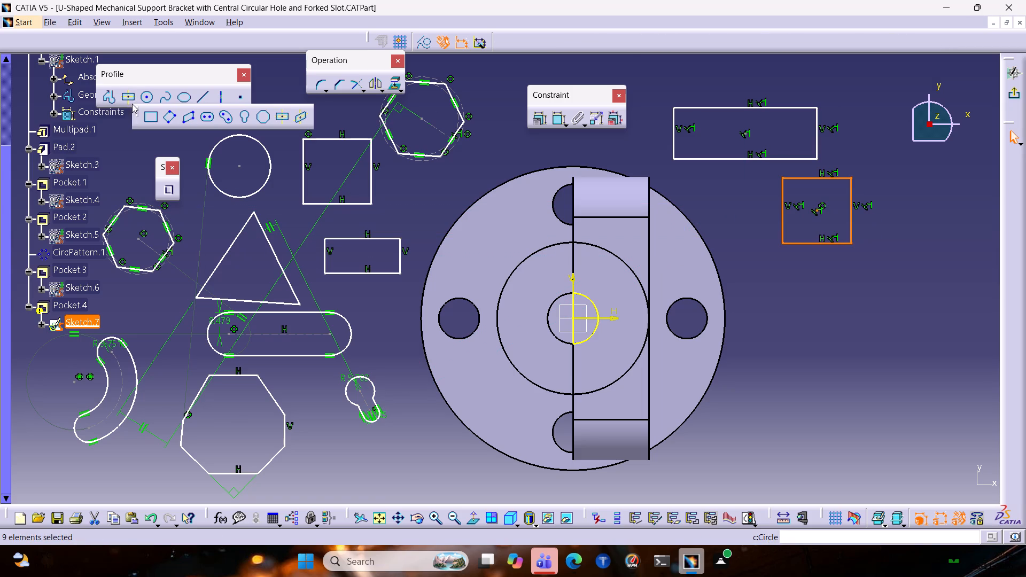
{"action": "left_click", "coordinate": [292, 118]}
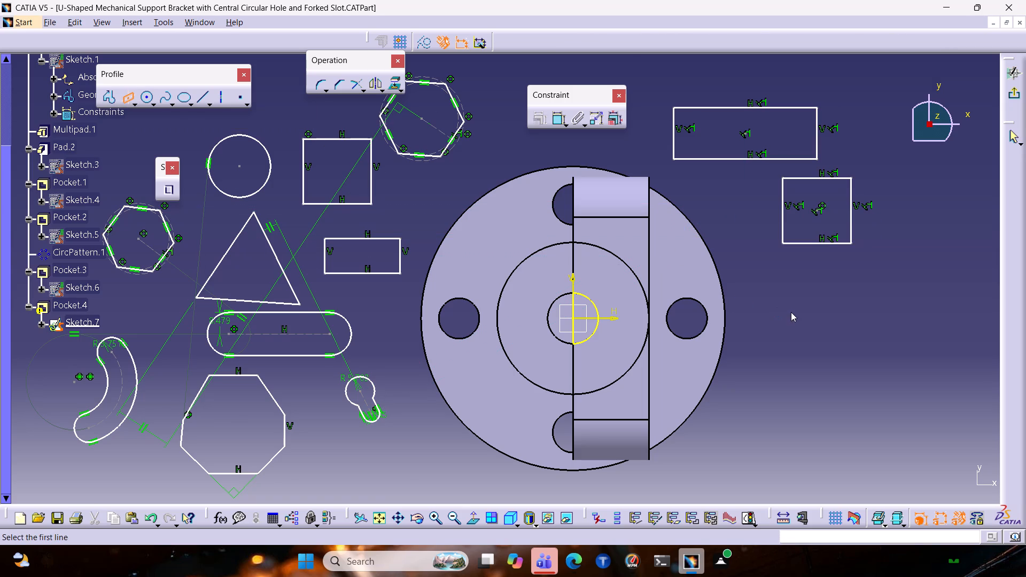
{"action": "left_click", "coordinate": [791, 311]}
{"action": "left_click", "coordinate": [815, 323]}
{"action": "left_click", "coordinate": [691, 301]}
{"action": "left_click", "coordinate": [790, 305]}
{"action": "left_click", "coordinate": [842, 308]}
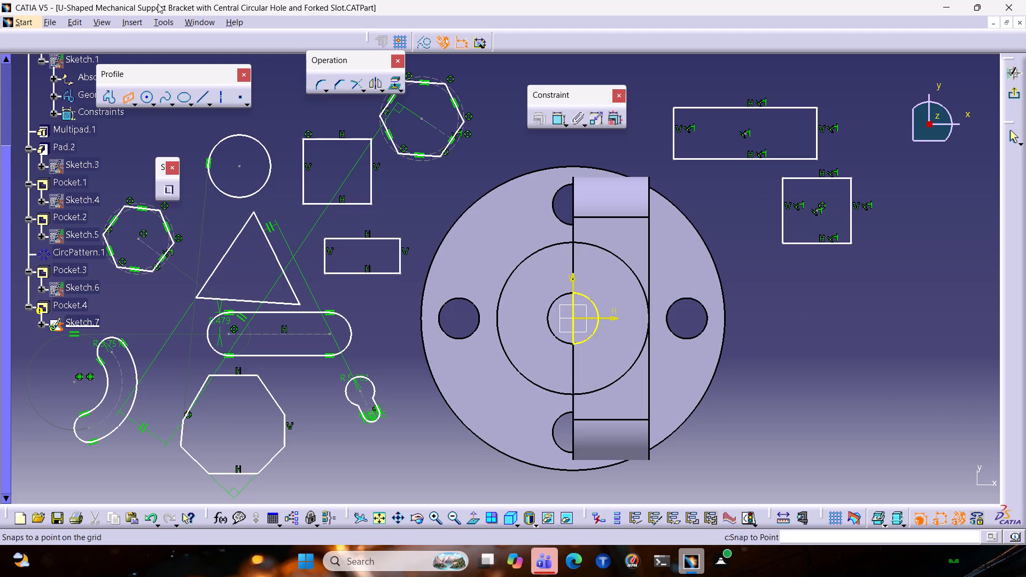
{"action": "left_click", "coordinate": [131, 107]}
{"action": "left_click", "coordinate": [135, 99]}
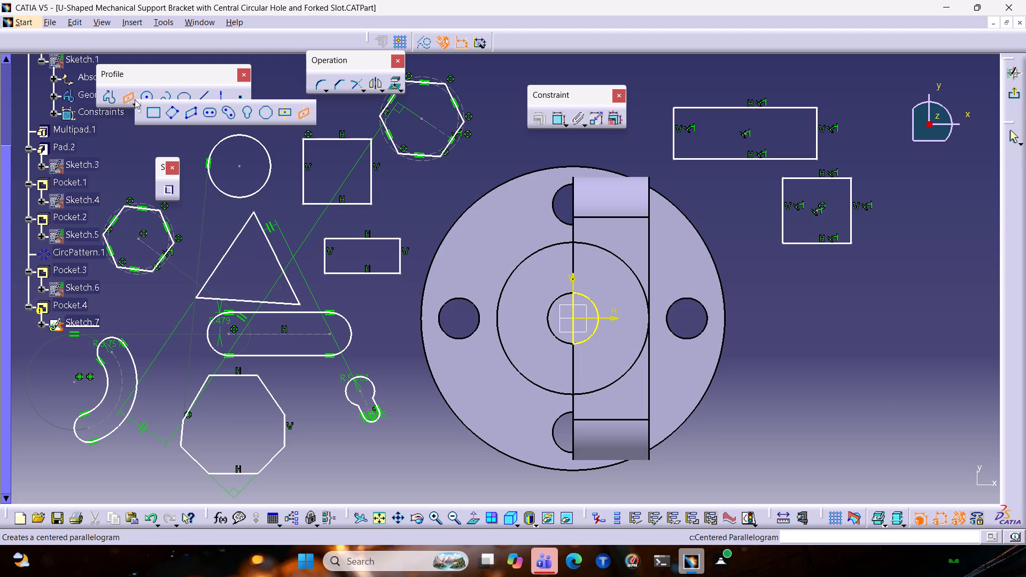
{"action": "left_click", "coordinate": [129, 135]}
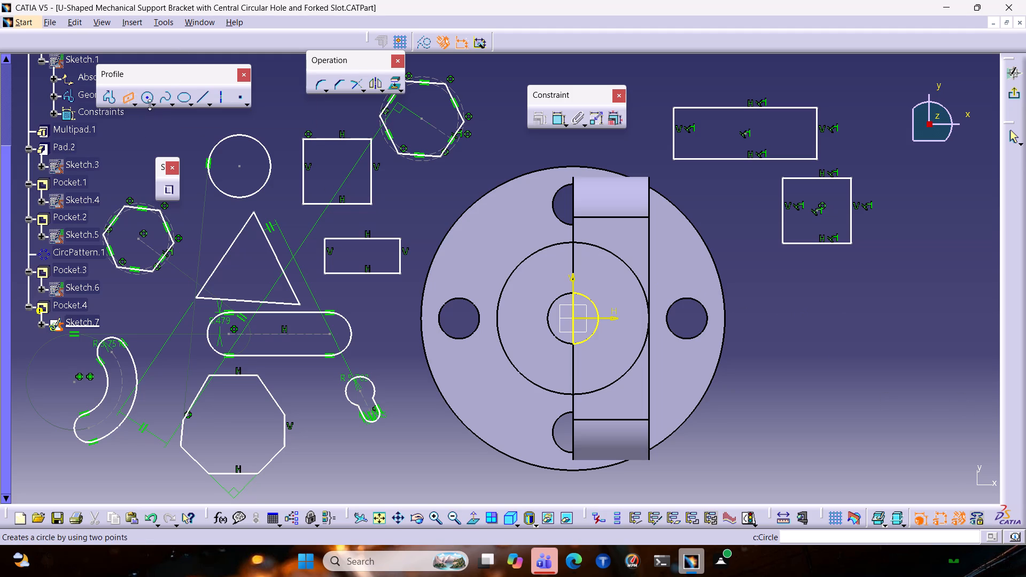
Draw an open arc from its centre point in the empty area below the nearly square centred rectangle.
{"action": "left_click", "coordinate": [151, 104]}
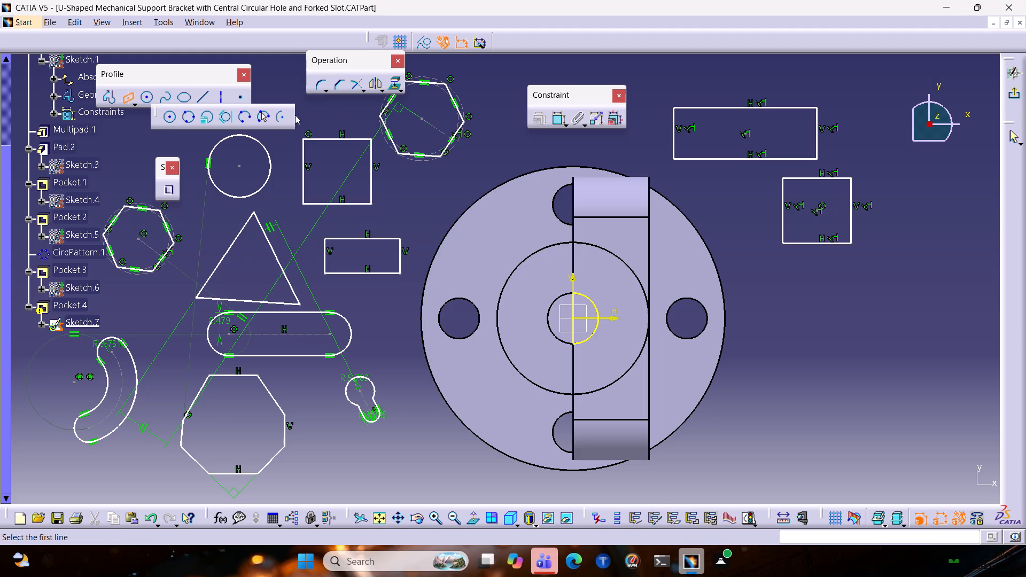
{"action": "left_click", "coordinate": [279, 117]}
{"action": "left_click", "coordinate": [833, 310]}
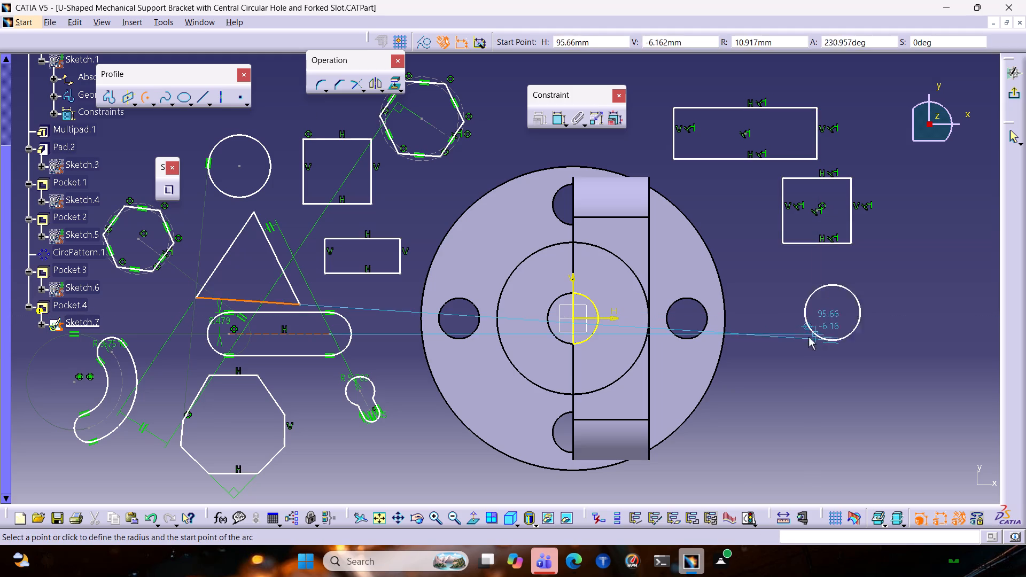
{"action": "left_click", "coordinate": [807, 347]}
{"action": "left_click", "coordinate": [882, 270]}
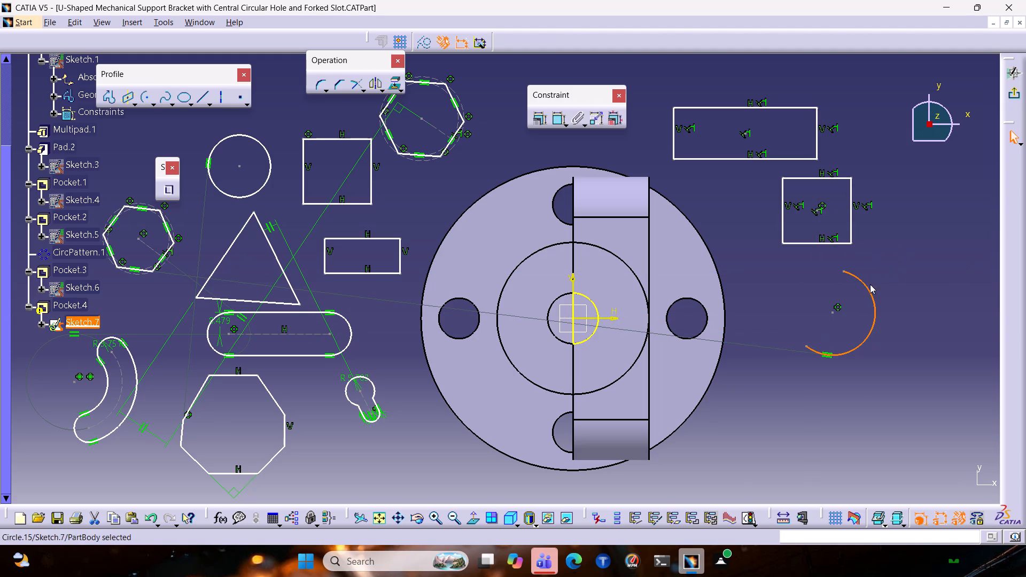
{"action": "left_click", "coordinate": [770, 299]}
Delete the open arc, the nearly square centred rectangle, and the bottom edge and outer vertical edge of the wide centred rectangle.
{"action": "left_click_drag", "start_coordinate": [896, 390], "coordinate": [724, 110]}
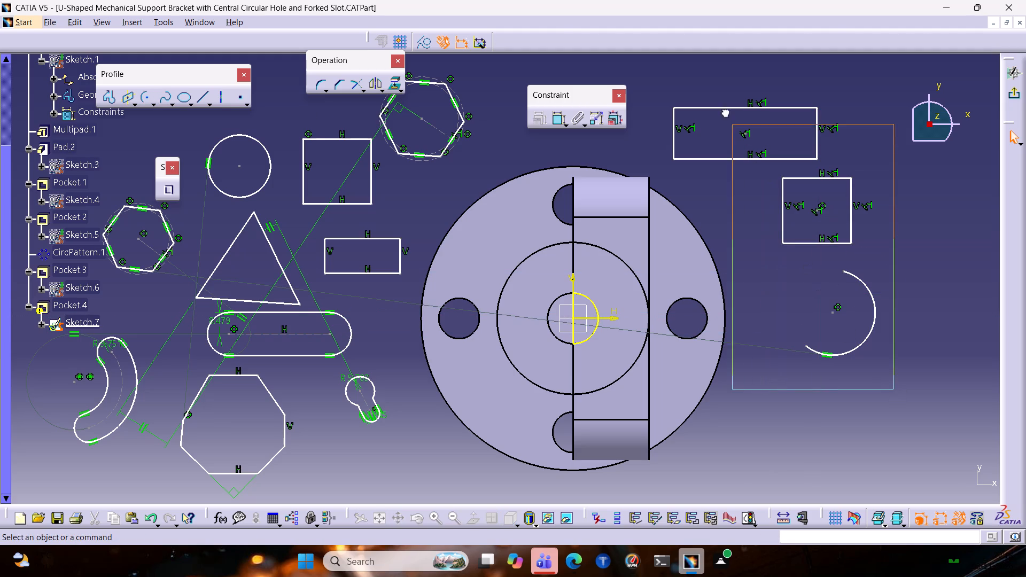
{"action": "left_click_drag", "start_coordinate": [724, 110], "coordinate": [762, 155]}
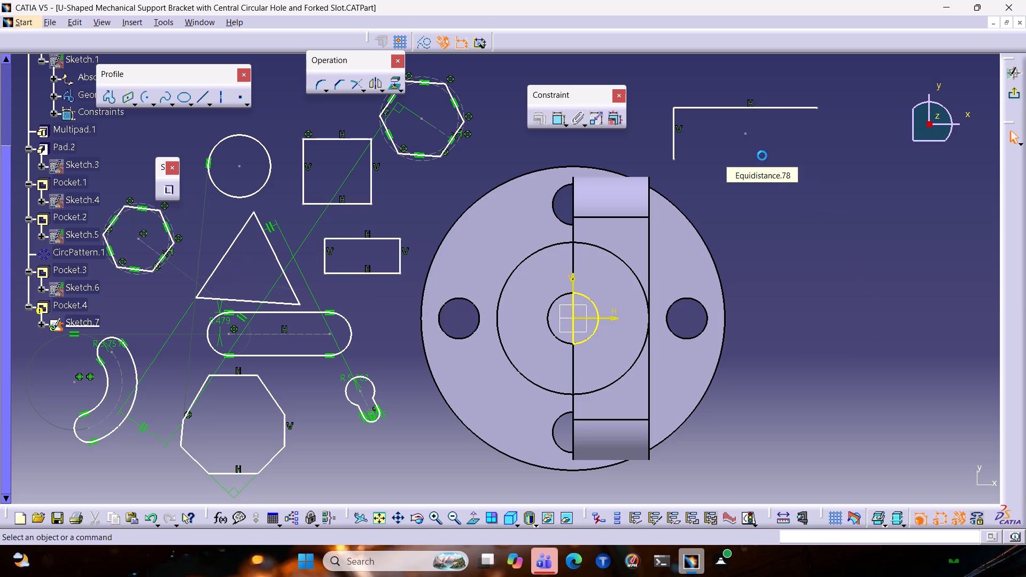
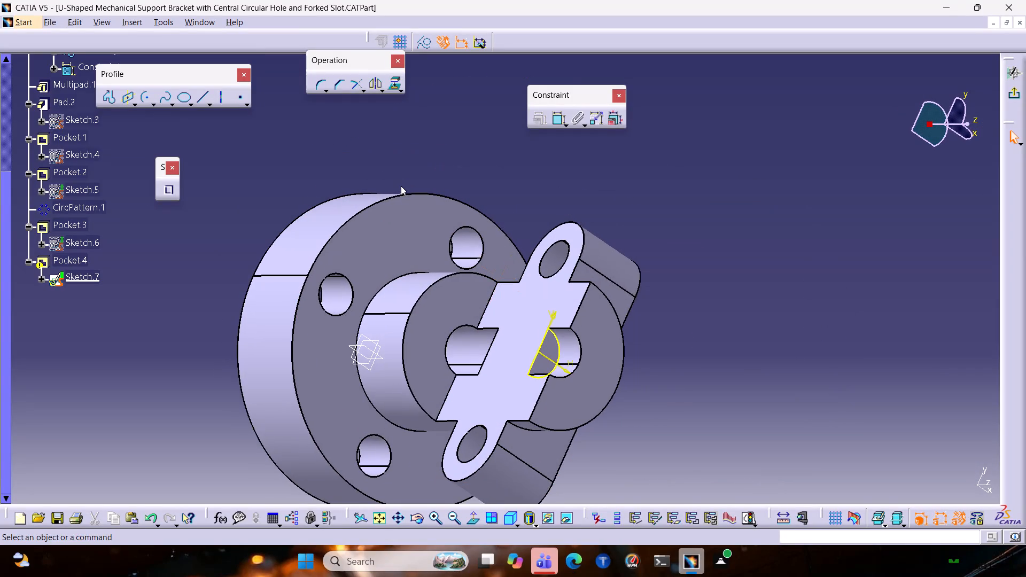
Examine the bracket and the half-round profile in the central pocket's sketch from the front, back and sides.
{"action": "middle_click_drag", "start_coordinate": [652, 212], "coordinate": [613, 266]}
{"action": "right_click_drag", "start_coordinate": [652, 212], "coordinate": [613, 266]}
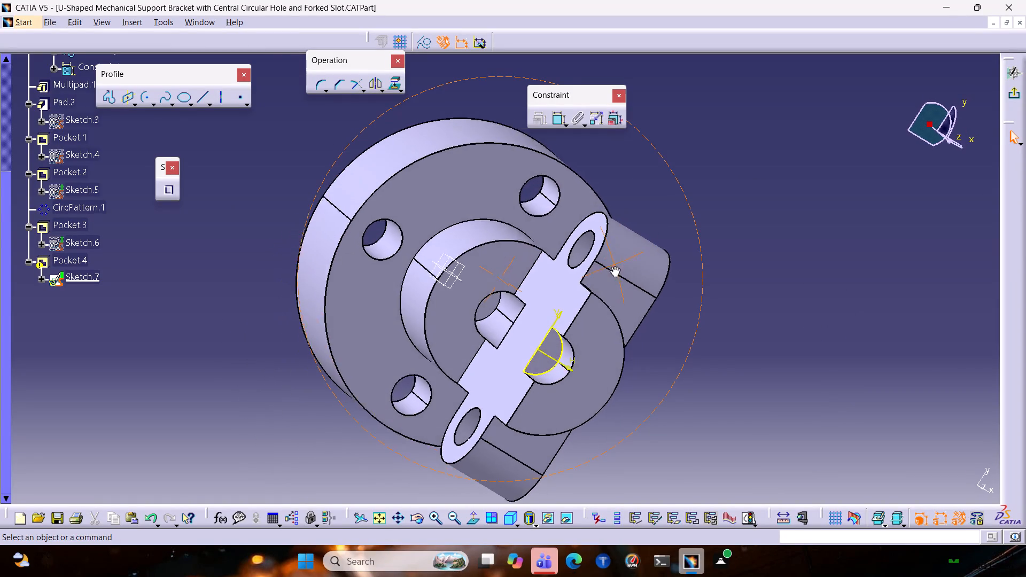
{"action": "right_click_drag", "start_coordinate": [613, 266], "coordinate": [564, 295]}
{"action": "middle_click_drag", "start_coordinate": [613, 266], "coordinate": [564, 295]}
{"action": "right_click_drag", "start_coordinate": [740, 266], "coordinate": [731, 283]}
{"action": "scroll", "coordinate": [740, 266], "scroll_direction": "down", "scroll_amount": 1}
{"action": "middle_click_drag", "start_coordinate": [740, 266], "coordinate": [731, 283]}
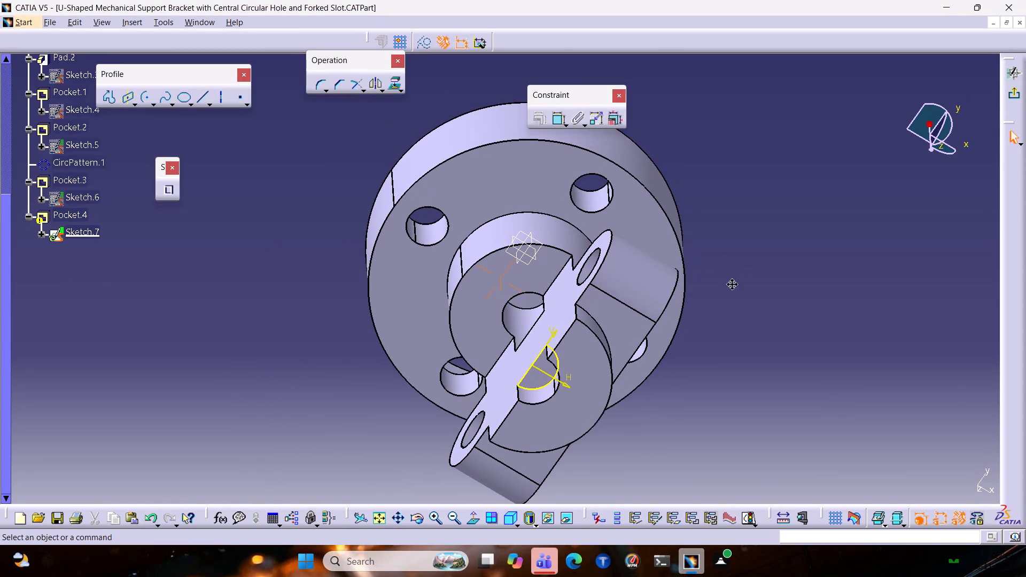
{"action": "right_click_drag", "start_coordinate": [731, 283], "coordinate": [728, 289]}
{"action": "middle_click_drag", "start_coordinate": [731, 283], "coordinate": [728, 289]}
{"action": "middle_click_drag", "start_coordinate": [240, 345], "coordinate": [241, 301]}
{"action": "right_click_drag", "start_coordinate": [240, 345], "coordinate": [241, 301]}
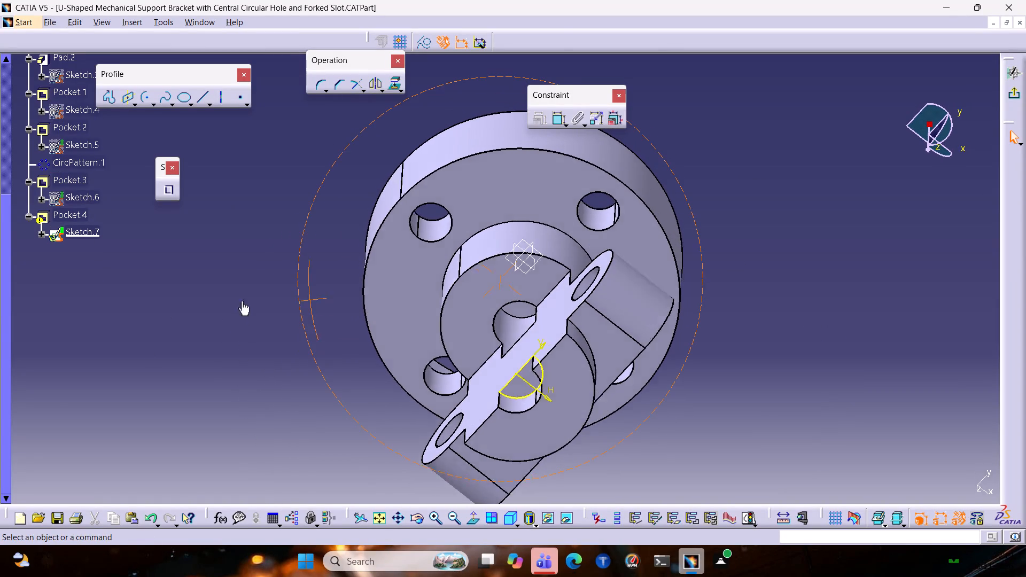
{"action": "middle_click_drag", "start_coordinate": [241, 301], "coordinate": [553, 44]}
{"action": "right_click_drag", "start_coordinate": [241, 301], "coordinate": [553, 44]}
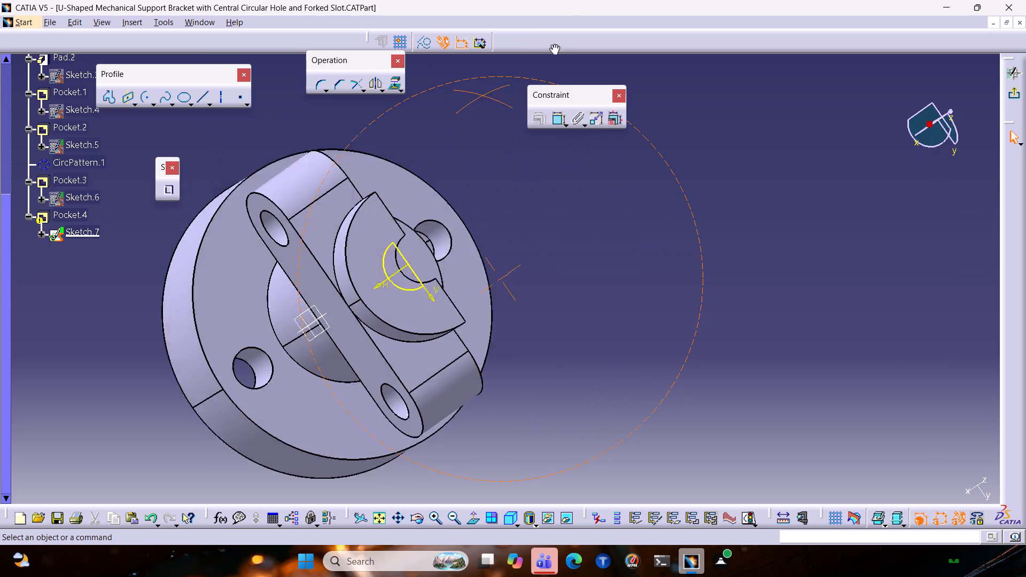
{"action": "right_click_drag", "start_coordinate": [553, 44], "coordinate": [562, 21]}
{"action": "middle_click_drag", "start_coordinate": [553, 44], "coordinate": [563, 19]}
{"action": "middle_click_drag", "start_coordinate": [629, 313], "coordinate": [159, 206]}
{"action": "right_click_drag", "start_coordinate": [629, 313], "coordinate": [159, 206]}
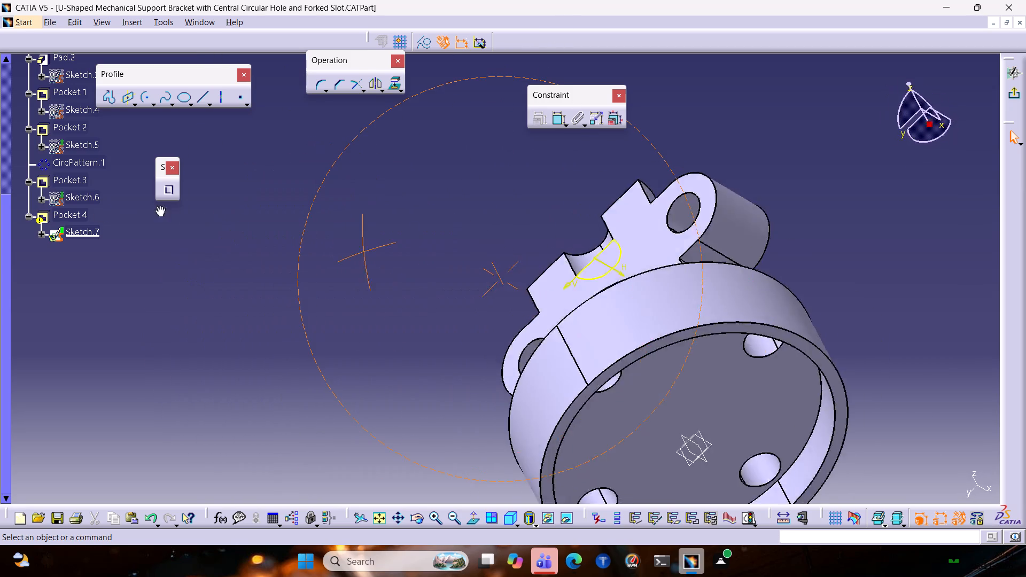
{"action": "right_click_drag", "start_coordinate": [159, 206], "coordinate": [552, 239]}
{"action": "middle_click_drag", "start_coordinate": [159, 206], "coordinate": [548, 204]}
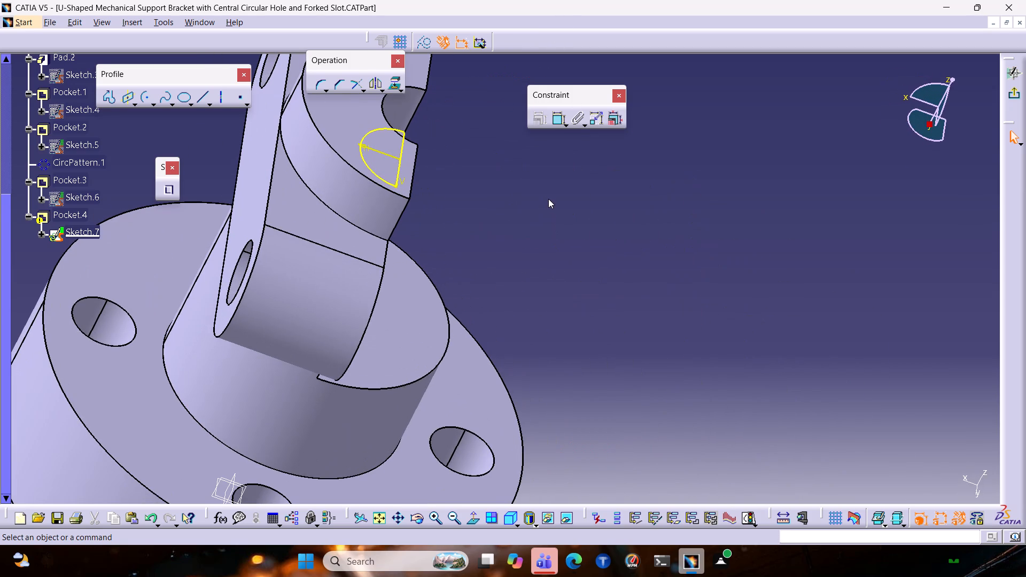
{"action": "scroll", "coordinate": [548, 199], "scroll_direction": "down", "scroll_amount": 1}
{"action": "right_click_drag", "start_coordinate": [548, 199], "coordinate": [511, 275]}
{"action": "middle_click_drag", "start_coordinate": [548, 199], "coordinate": [511, 275]}
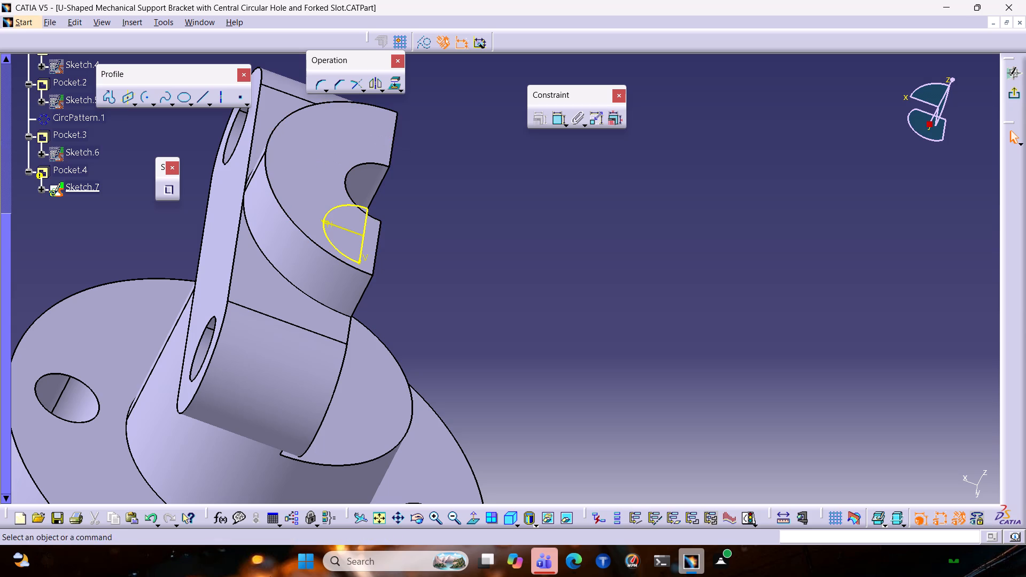
{"action": "middle_click_drag", "start_coordinate": [689, 269], "coordinate": [654, 353], "text": "ctrl"}
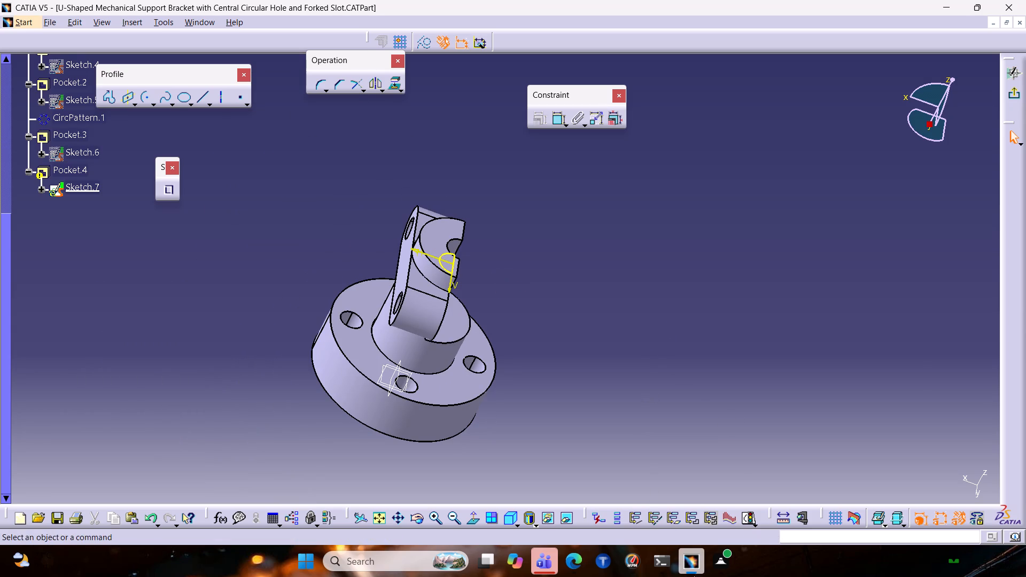
{"action": "middle_click_drag", "start_coordinate": [572, 340], "coordinate": [321, 349]}
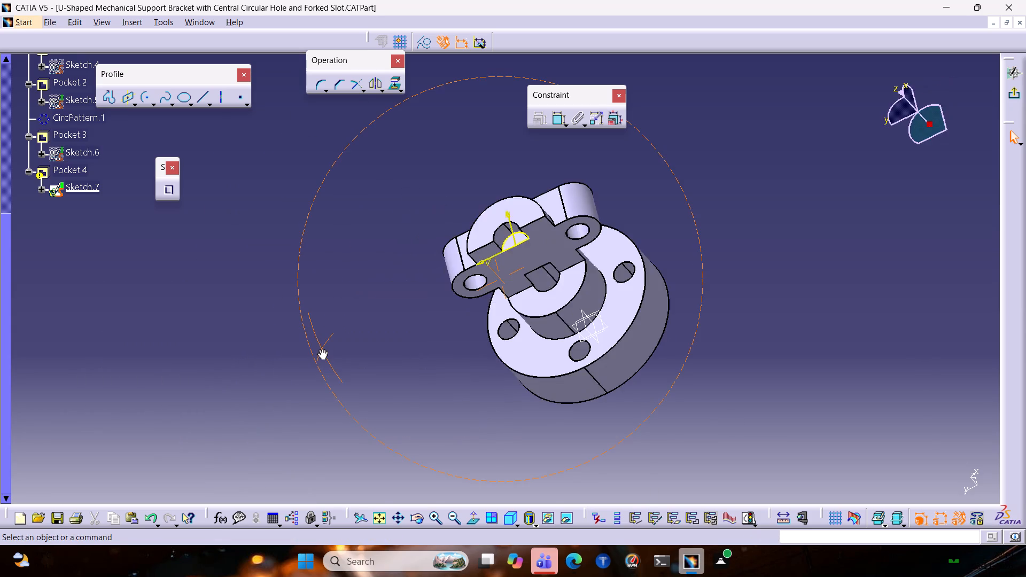
{"action": "middle_click_drag", "start_coordinate": [321, 349], "coordinate": [422, 227]}
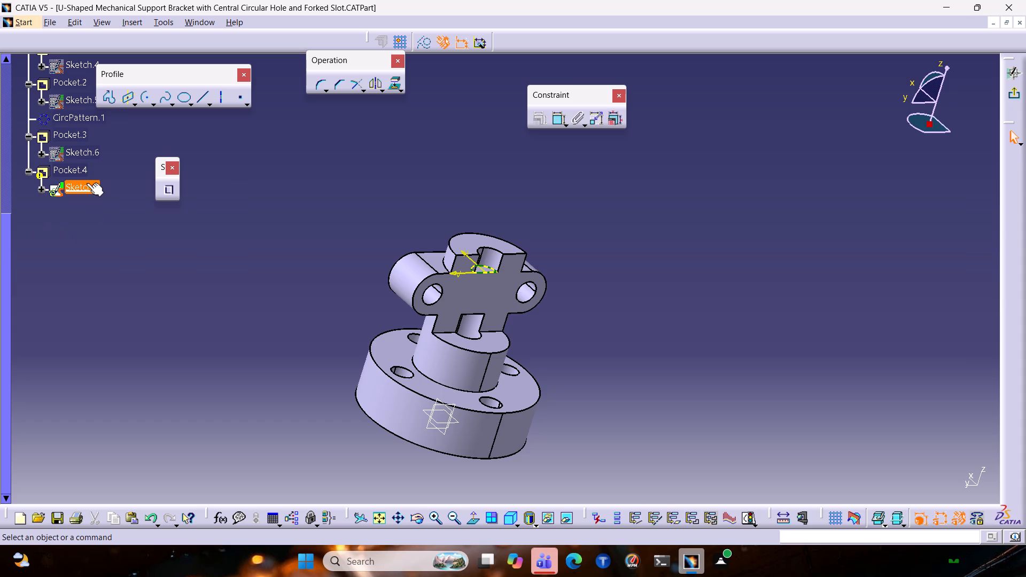
Leave the sketch of Pocket.4 and return to the solid part, with nothing selected.
{"action": "double_click", "coordinate": [87, 185]}
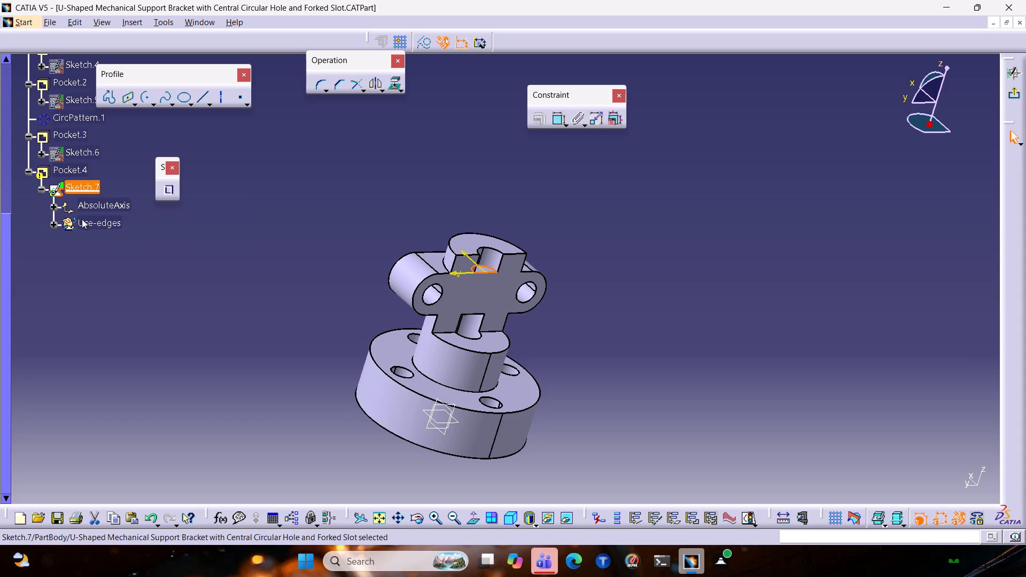
{"action": "double_click", "coordinate": [94, 188]}
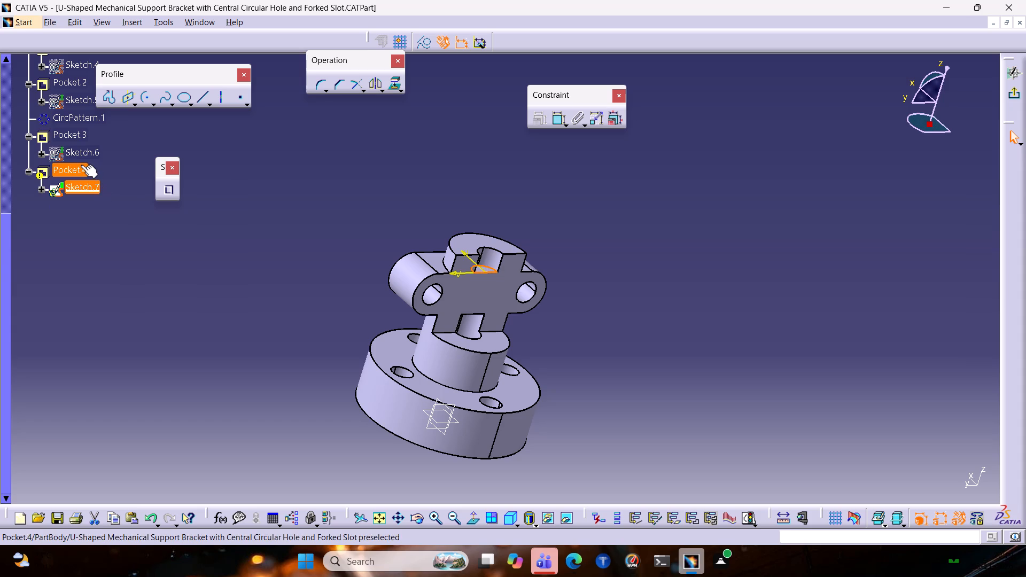
{"action": "double_click", "coordinate": [80, 165]}
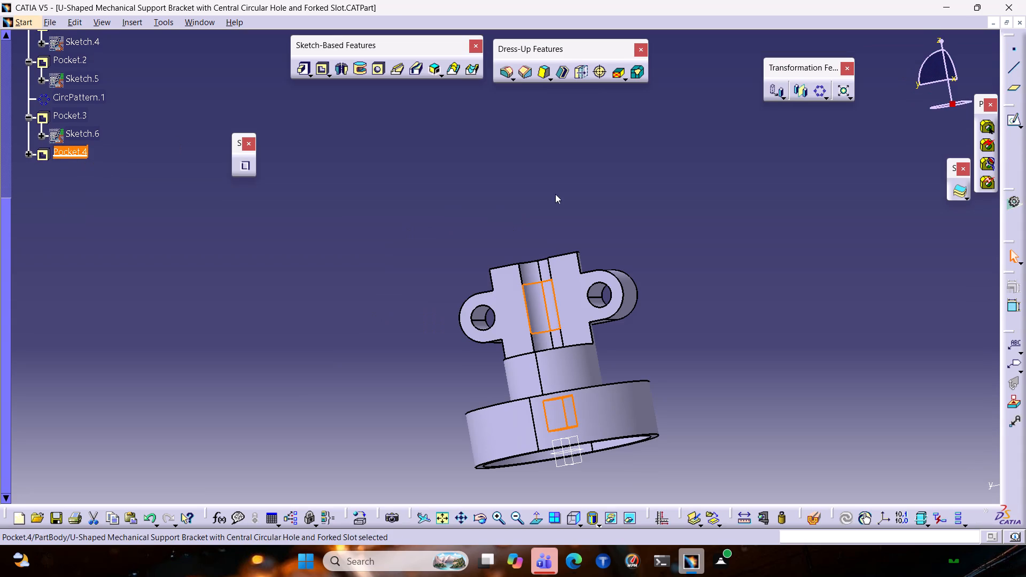
{"action": "left_click", "coordinate": [869, 360]}
Examine the flange, forked lugs and central pocket of the solid bracket from several sides.
{"action": "middle_click_drag", "start_coordinate": [828, 353], "coordinate": [271, 362]}
{"action": "scroll", "coordinate": [662, 375], "scroll_direction": "down", "scroll_amount": 1, "text": "ctrl"}
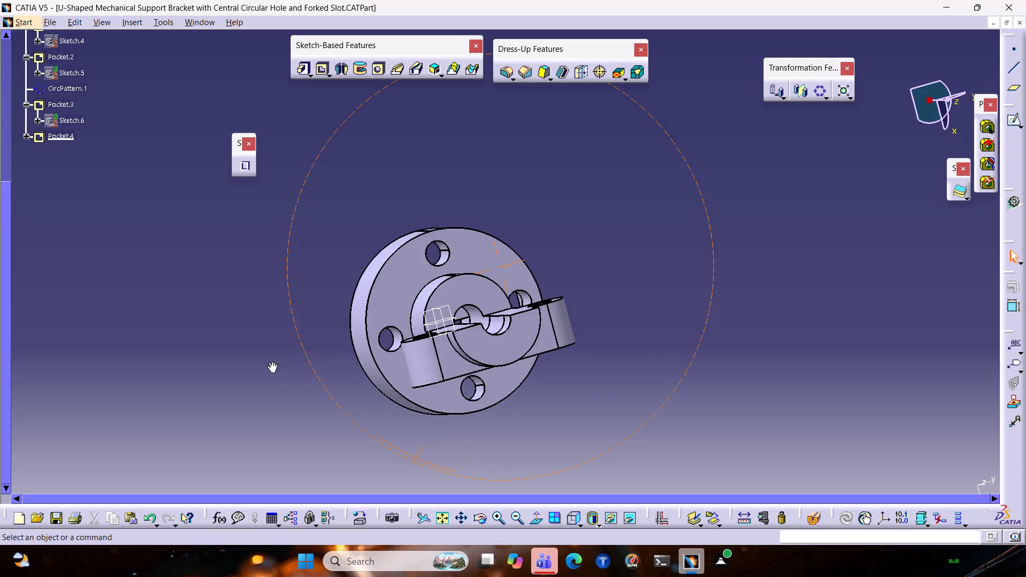
{"action": "middle_click_drag", "start_coordinate": [271, 362], "coordinate": [521, 404]}
{"action": "middle_click_drag", "start_coordinate": [691, 326], "coordinate": [504, 314]}
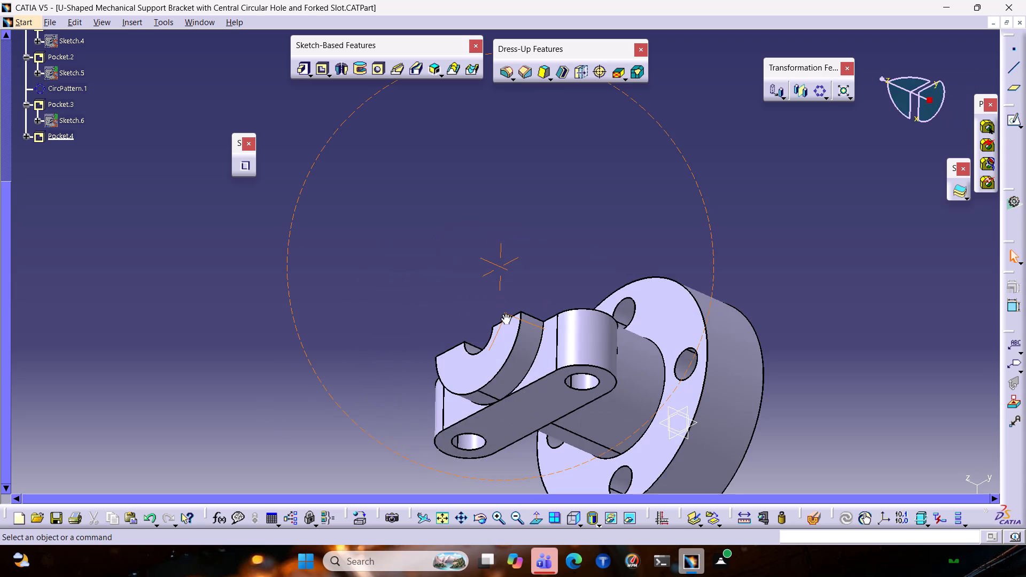
{"action": "middle_click_drag", "start_coordinate": [504, 314], "coordinate": [602, 205]}
{"action": "middle_click_drag", "start_coordinate": [696, 240], "coordinate": [618, 315], "text": "ctrl"}
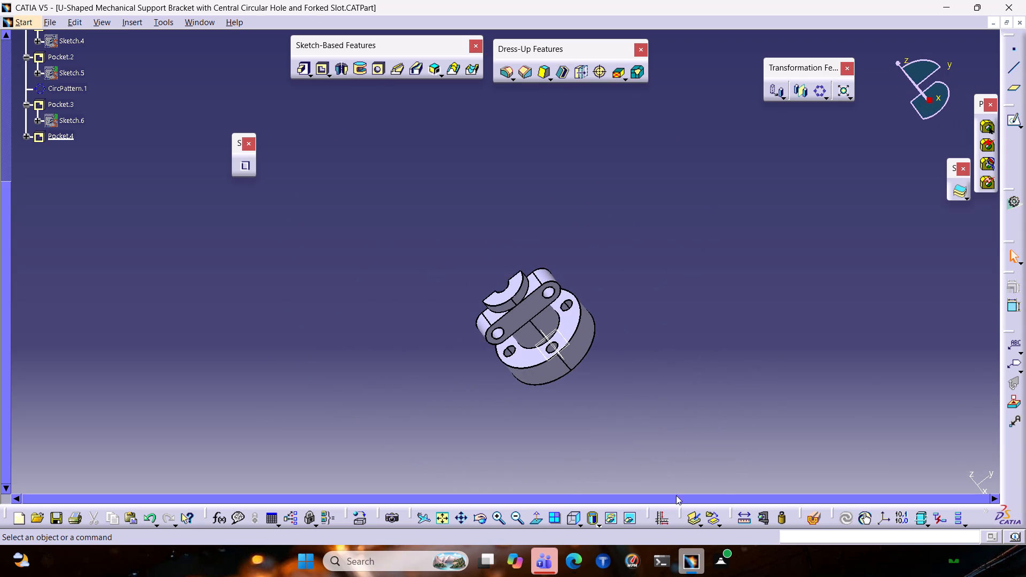
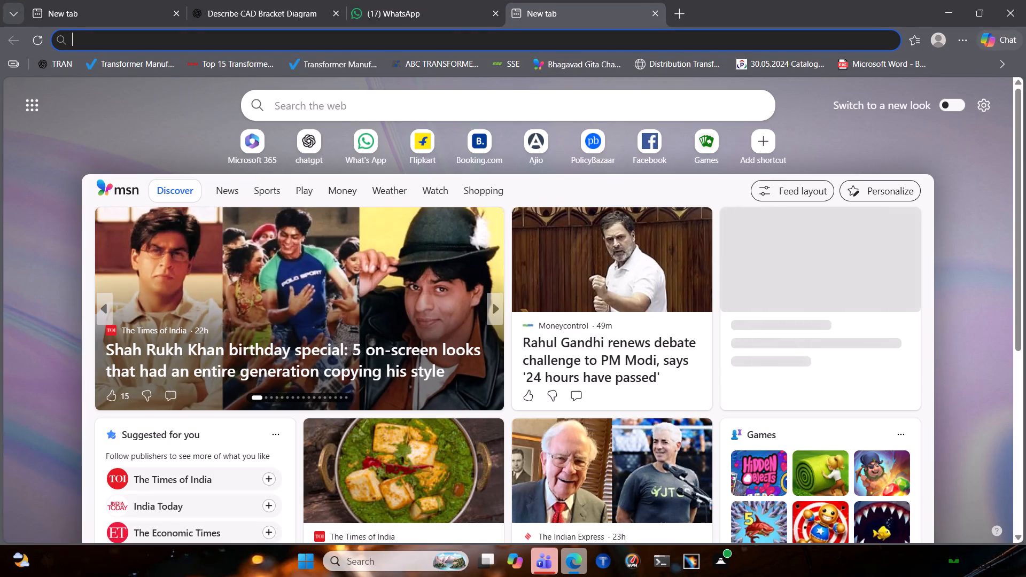
Search the web for gemini in the browser and open the Google Gemini site.
{"action": "left_click", "coordinate": [413, 100]}
{"action": "type", "text": "gemini"}
{"action": "key", "text": "Return"}
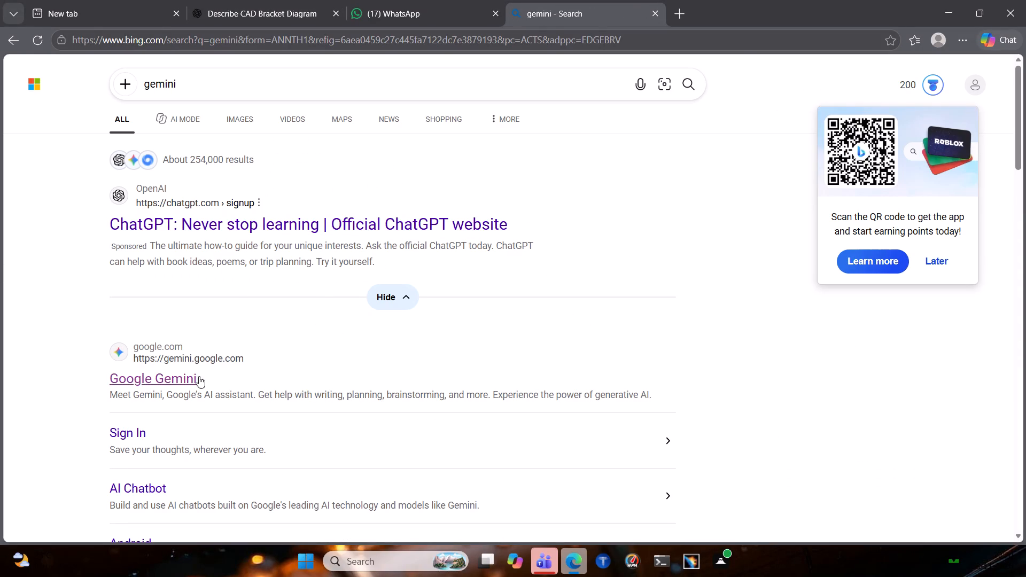
{"action": "left_click", "coordinate": [181, 375]}
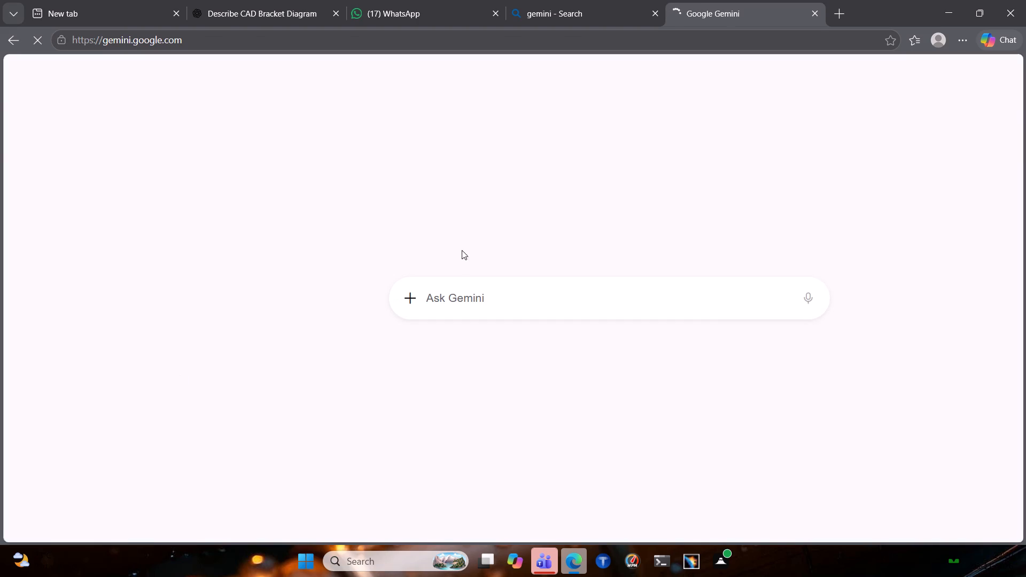
Ask Gemini how many more hours of work are needed to reach 4 hours after working 1 hour 51 mins, dismissing the app-connection offer.
{"action": "left_click", "coordinate": [461, 288]}
{"action": "type", "text": "if i work"}
{"action": "key", "text": "space"}
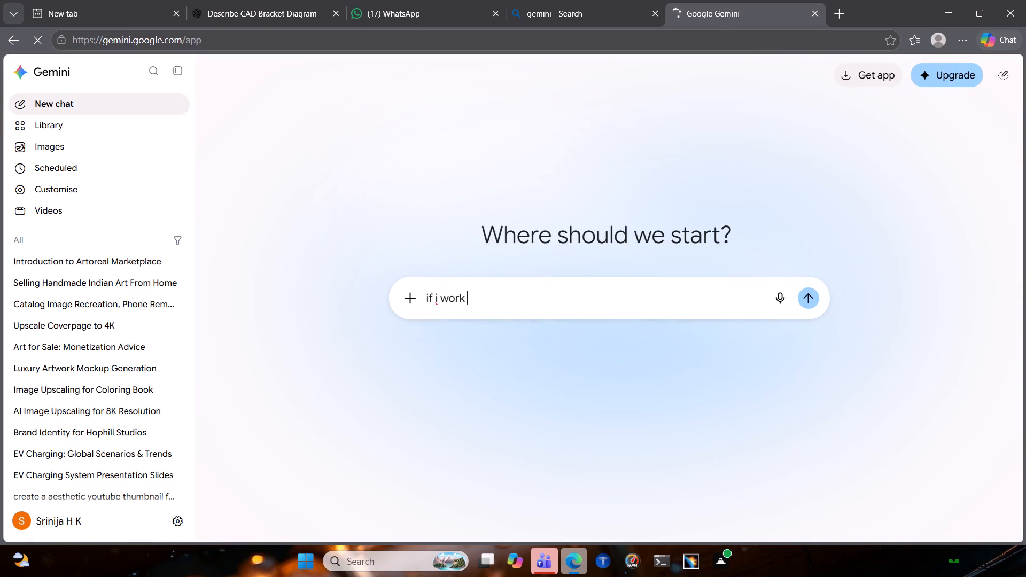
{"action": "type", "text": "1 ho"}
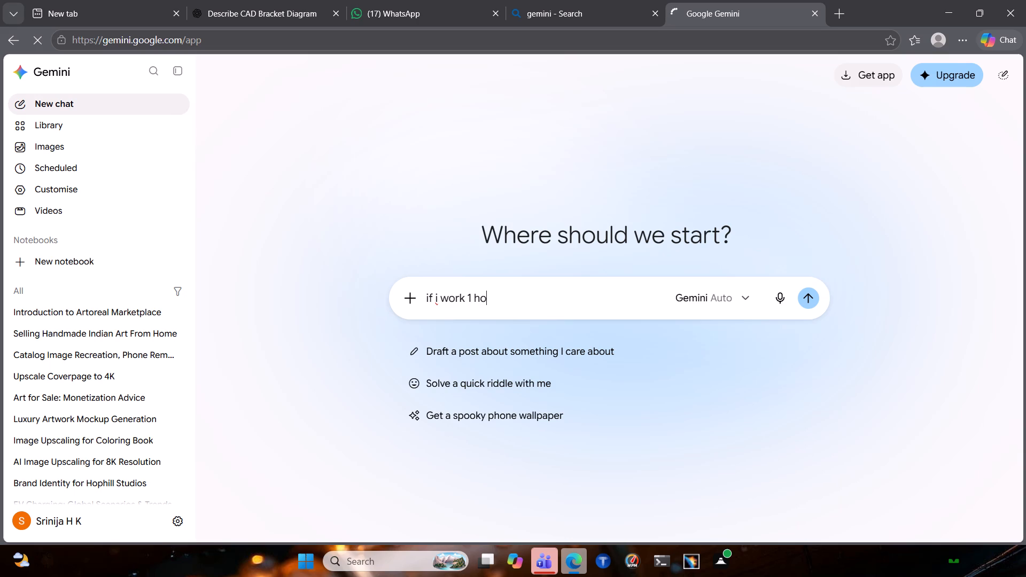
{"action": "type", "text": "ur"}
{"action": "key", "text": "space"}
{"action": "type", "text": "51 mins"}
{"action": "type", "text": ", still how many"}
{"action": "key", "text": "space"}
{"action": "type", "text": "hours i need to"}
{"action": "key", "text": "space"}
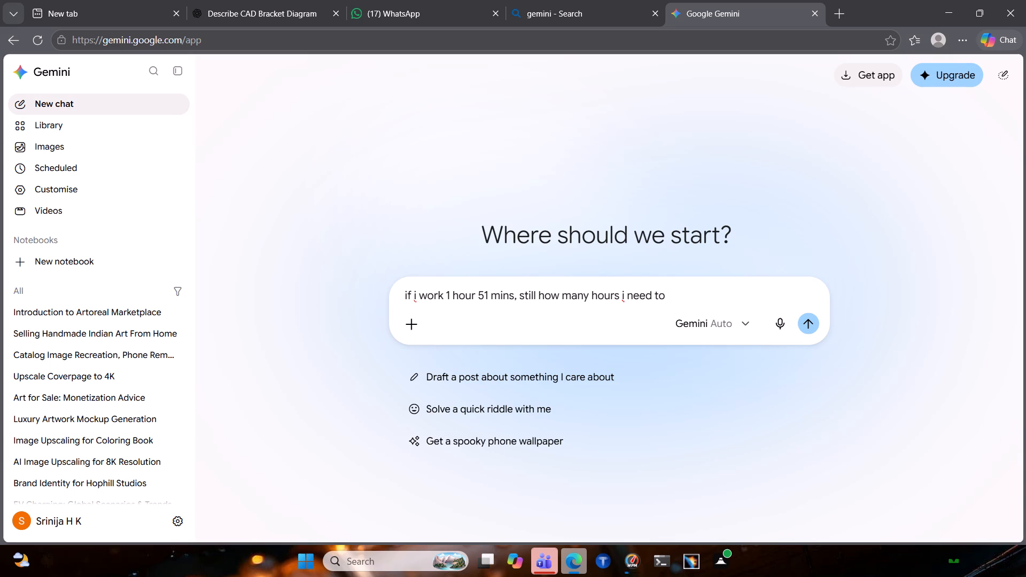
{"action": "type", "text": "work"}
{"action": "key", "text": "space"}
{"action": "type", "text": "to get 4 hours works do"}
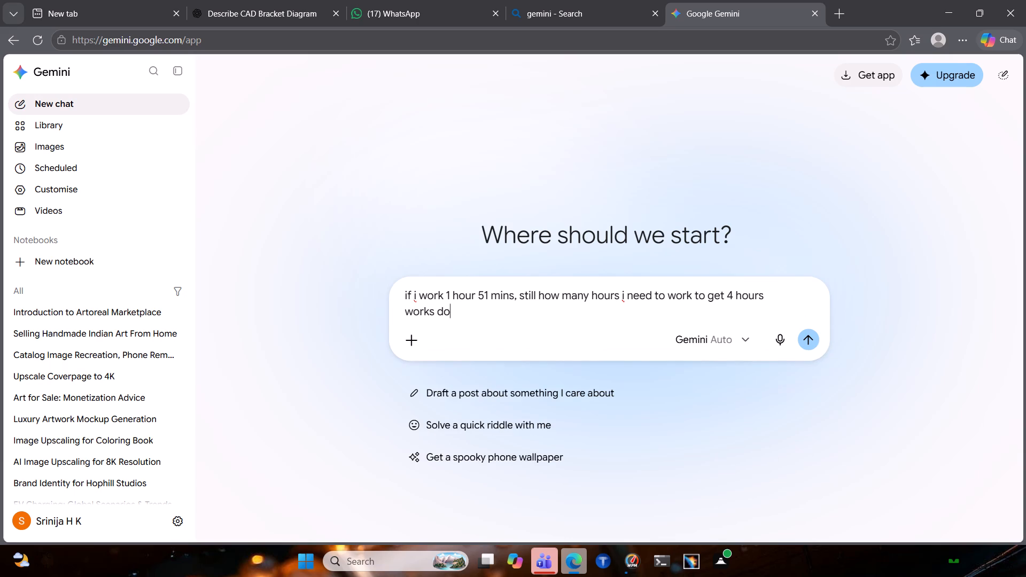
{"action": "type", "text": "ne"}
{"action": "key", "text": "Return"}
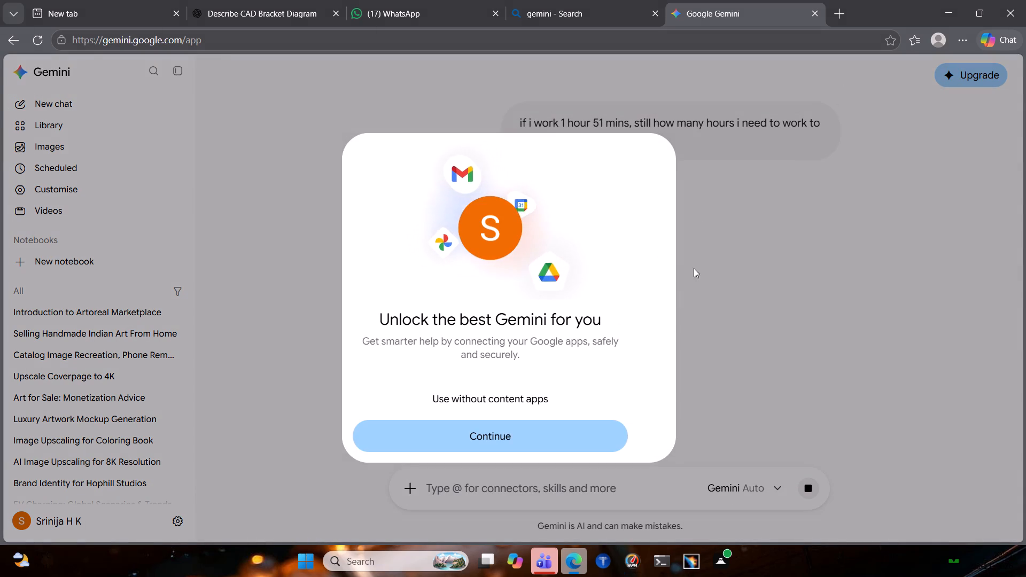
{"action": "left_click", "coordinate": [753, 322]}
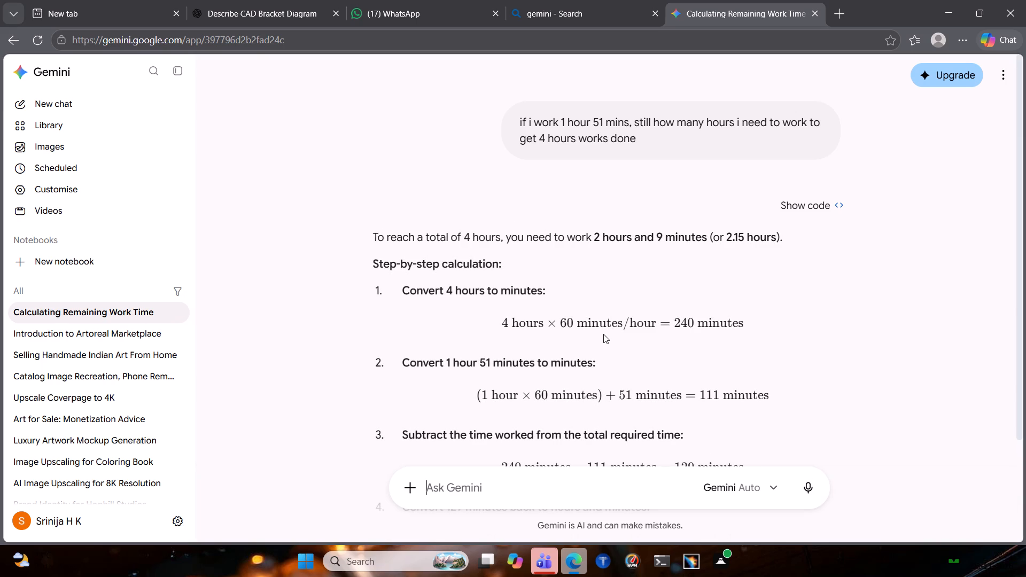
Read through Gemini's step-by-step calculation of the remaining work time.
{"action": "scroll", "coordinate": [641, 344], "scroll_direction": "down", "scroll_amount": 3}
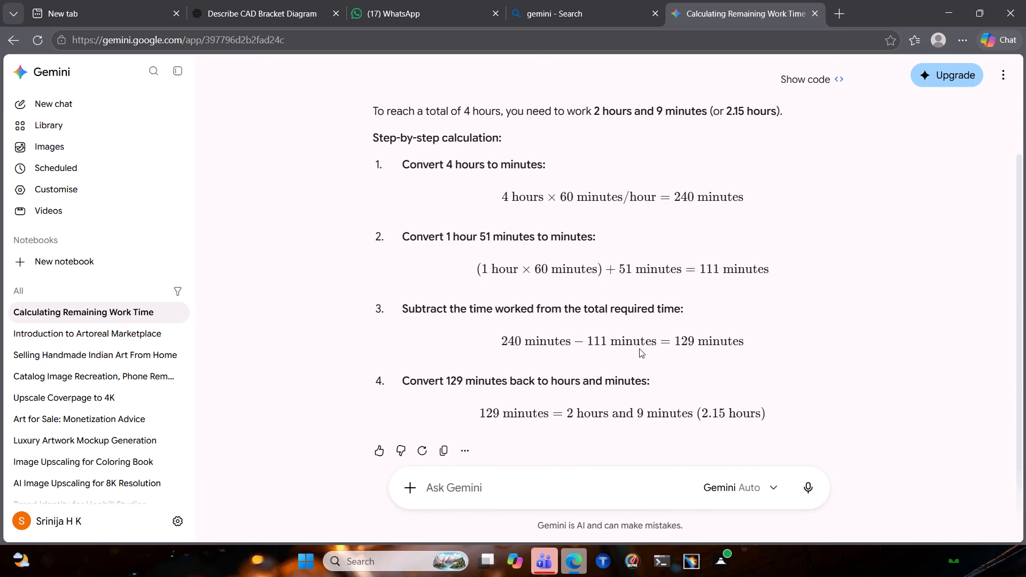
{"action": "scroll", "coordinate": [639, 348], "scroll_direction": "down", "scroll_amount": 4}
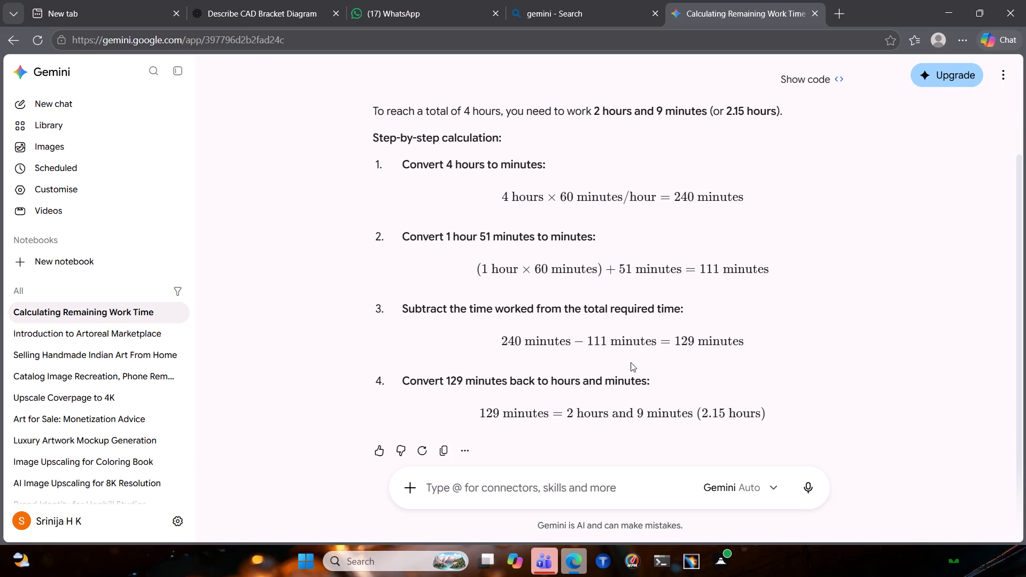
{"action": "scroll", "coordinate": [629, 363], "scroll_direction": "down", "scroll_amount": 1}
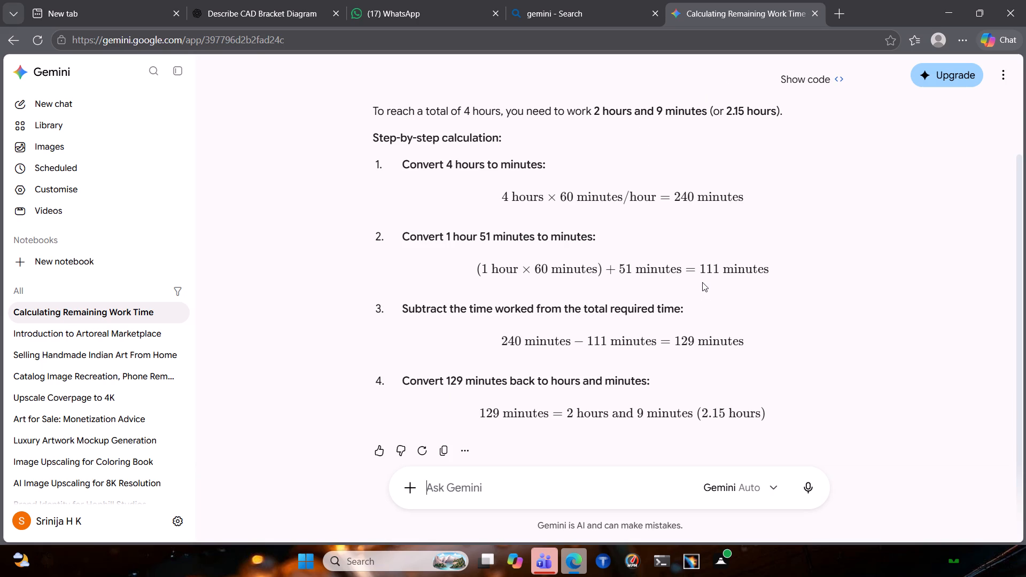
{"action": "left_click_drag", "start_coordinate": [702, 282], "coordinate": [804, 282]}
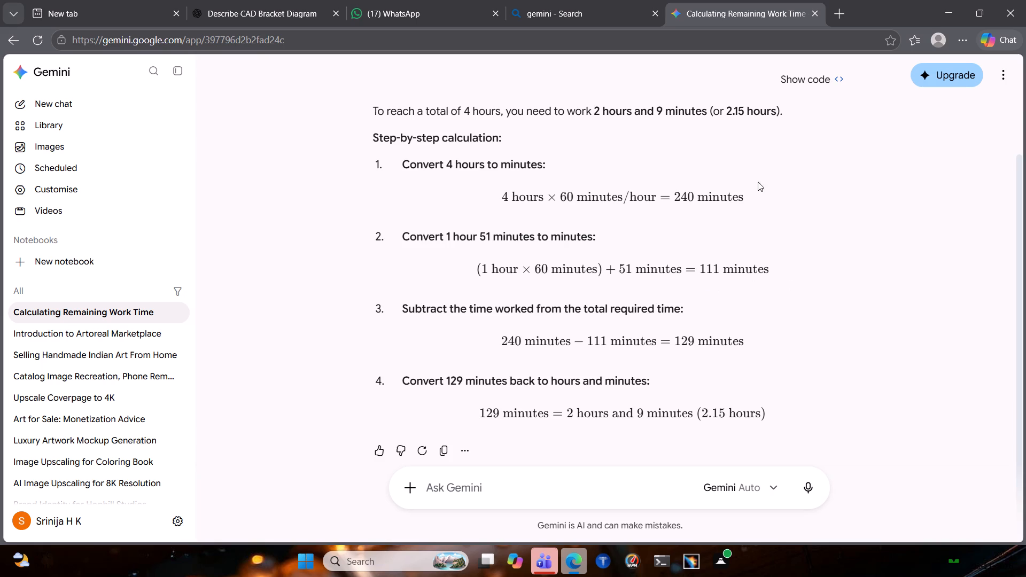
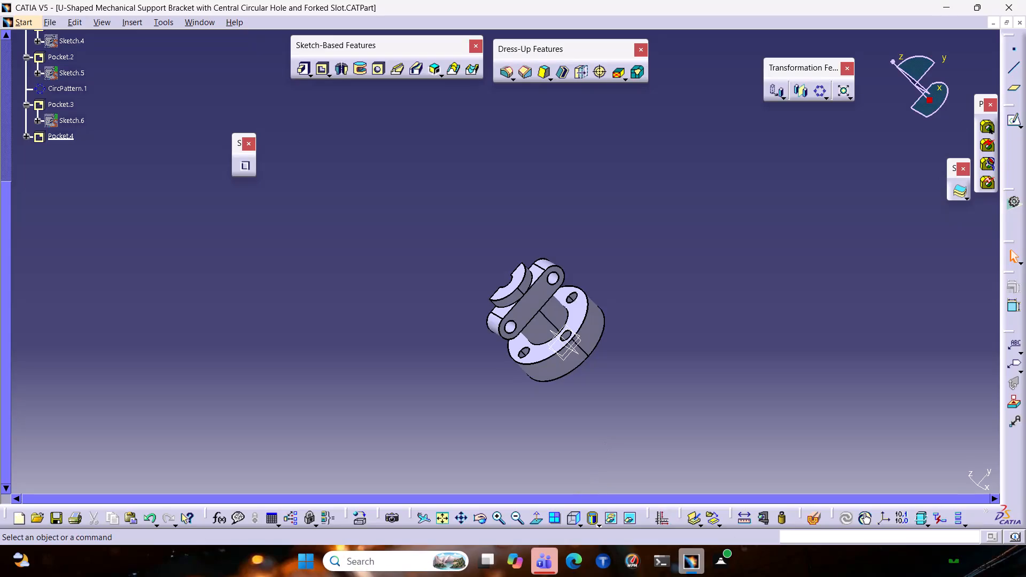
Open the Calculator app from the Windows search suggestions.
{"action": "left_click", "coordinate": [383, 565]}
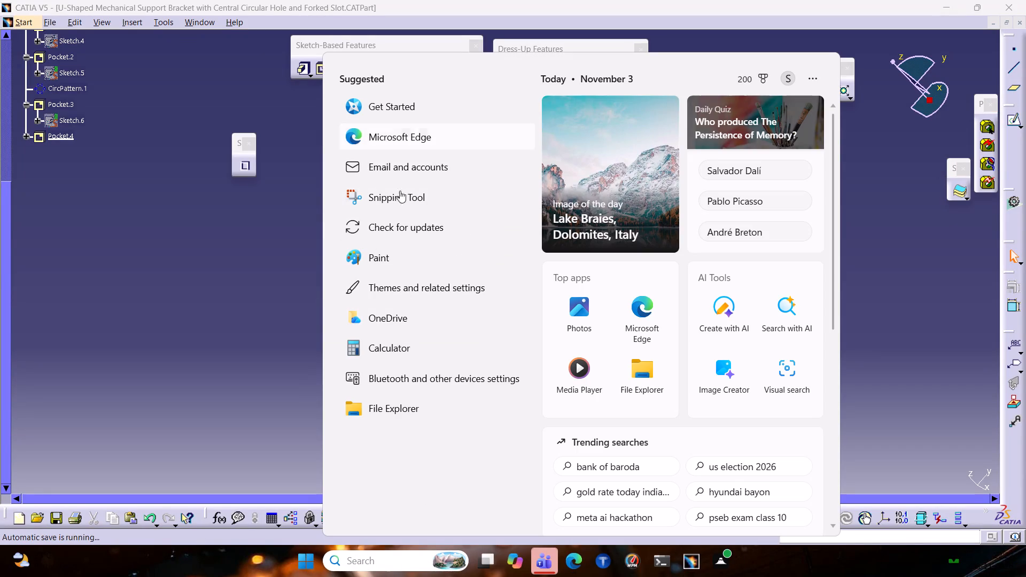
{"action": "left_click", "coordinate": [410, 354]}
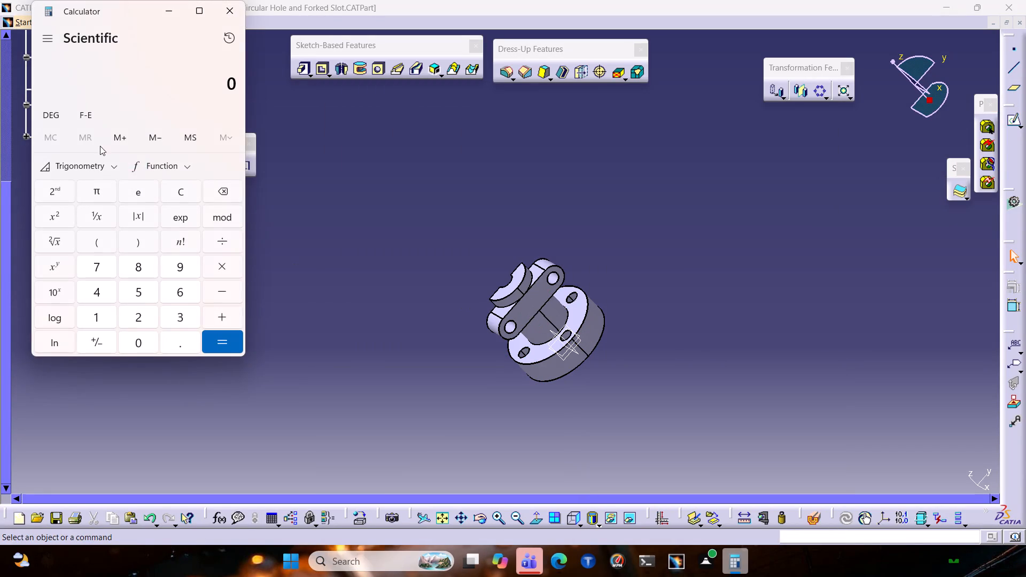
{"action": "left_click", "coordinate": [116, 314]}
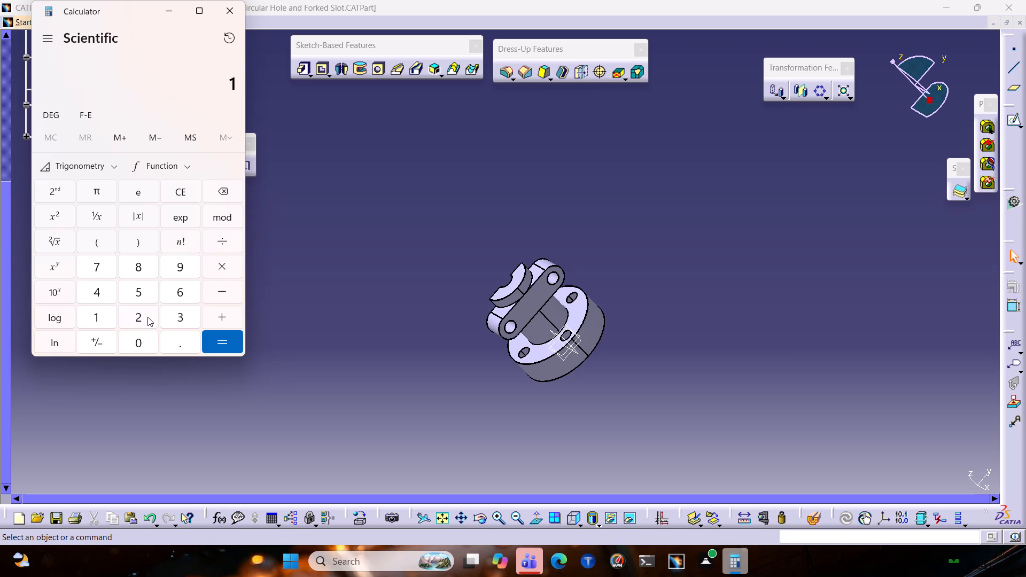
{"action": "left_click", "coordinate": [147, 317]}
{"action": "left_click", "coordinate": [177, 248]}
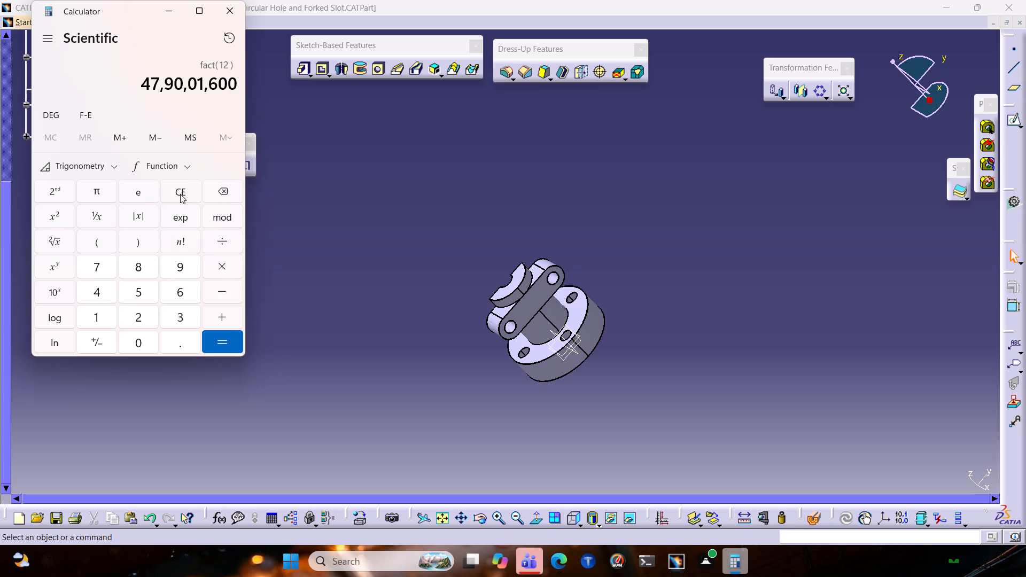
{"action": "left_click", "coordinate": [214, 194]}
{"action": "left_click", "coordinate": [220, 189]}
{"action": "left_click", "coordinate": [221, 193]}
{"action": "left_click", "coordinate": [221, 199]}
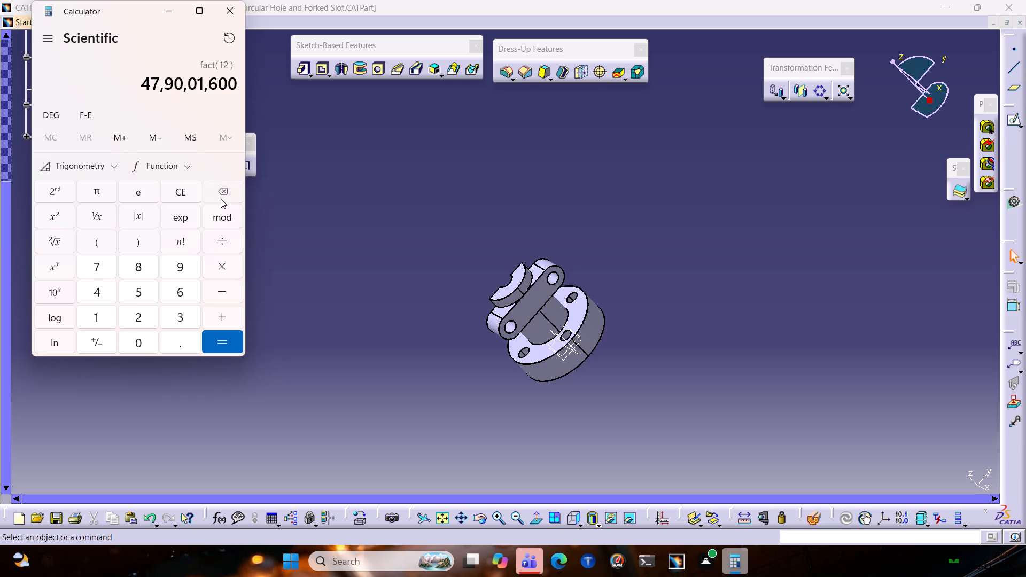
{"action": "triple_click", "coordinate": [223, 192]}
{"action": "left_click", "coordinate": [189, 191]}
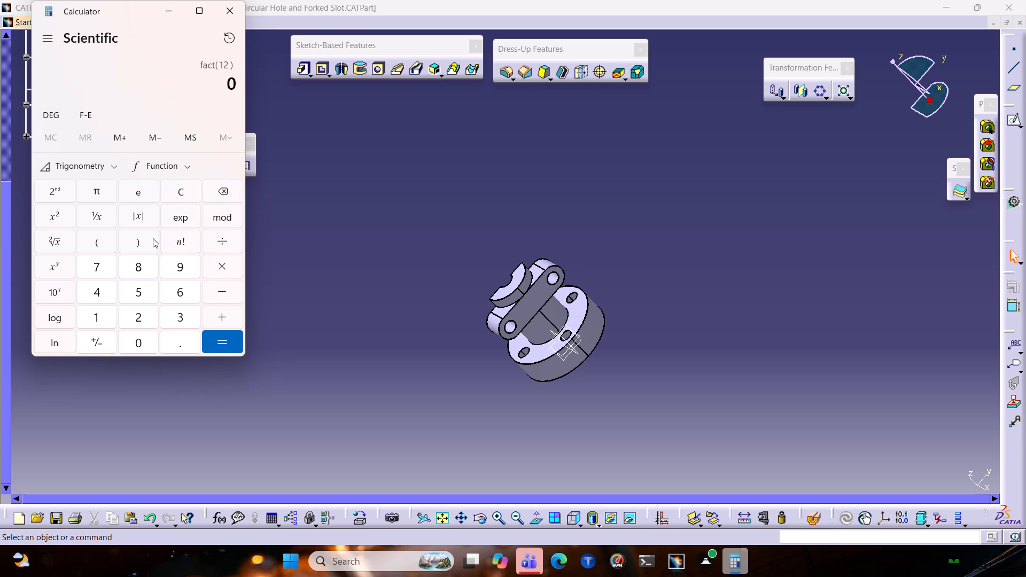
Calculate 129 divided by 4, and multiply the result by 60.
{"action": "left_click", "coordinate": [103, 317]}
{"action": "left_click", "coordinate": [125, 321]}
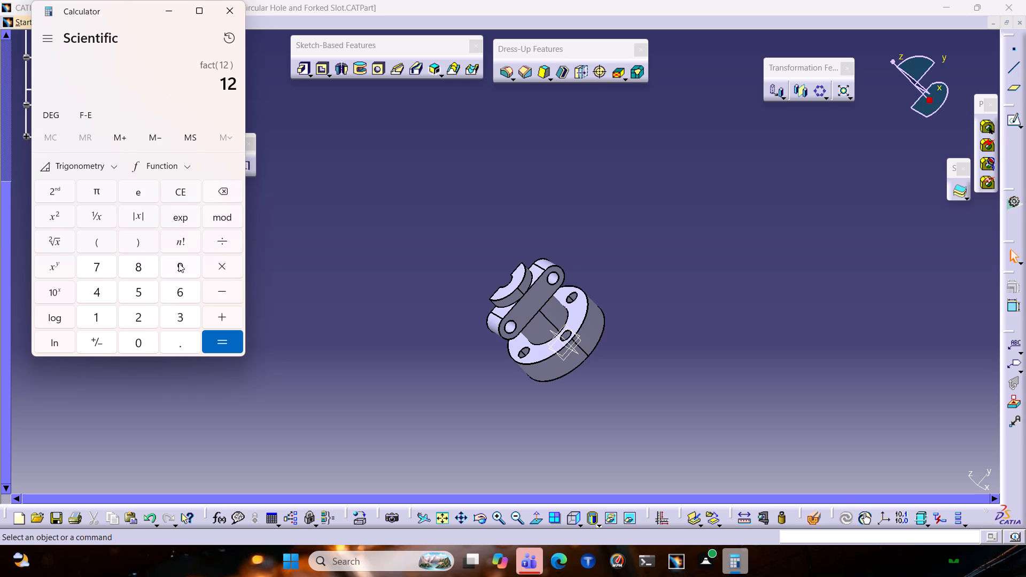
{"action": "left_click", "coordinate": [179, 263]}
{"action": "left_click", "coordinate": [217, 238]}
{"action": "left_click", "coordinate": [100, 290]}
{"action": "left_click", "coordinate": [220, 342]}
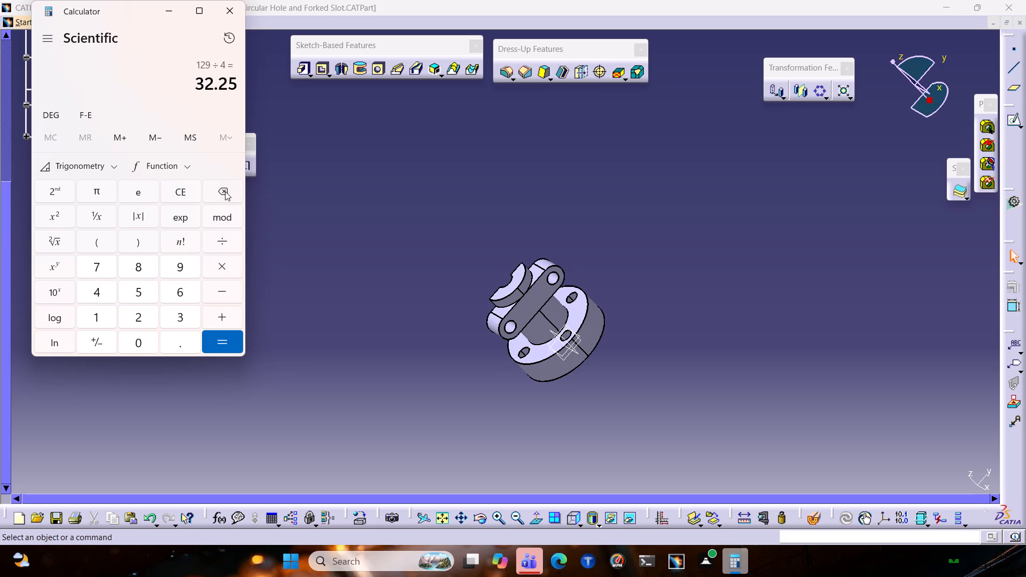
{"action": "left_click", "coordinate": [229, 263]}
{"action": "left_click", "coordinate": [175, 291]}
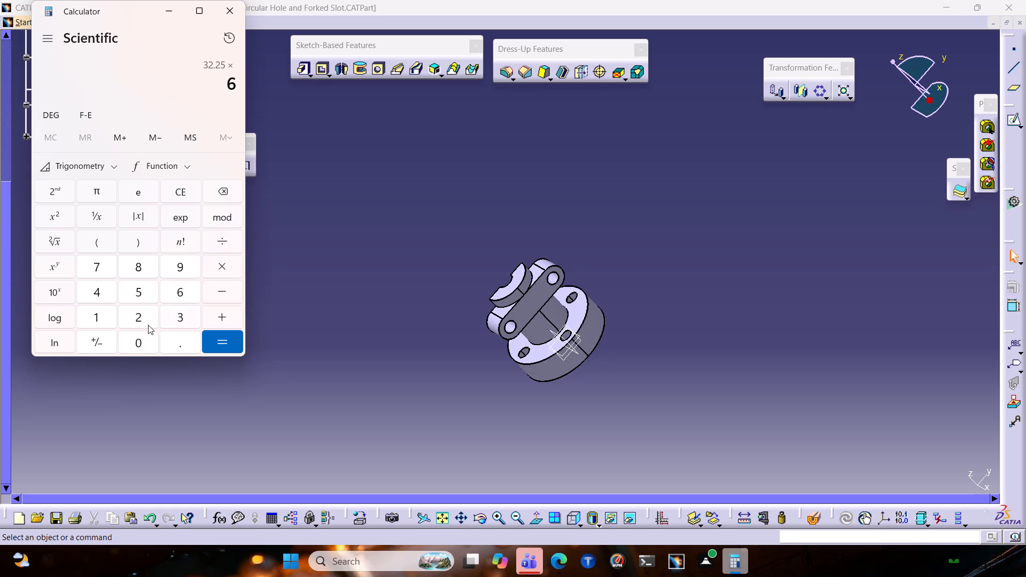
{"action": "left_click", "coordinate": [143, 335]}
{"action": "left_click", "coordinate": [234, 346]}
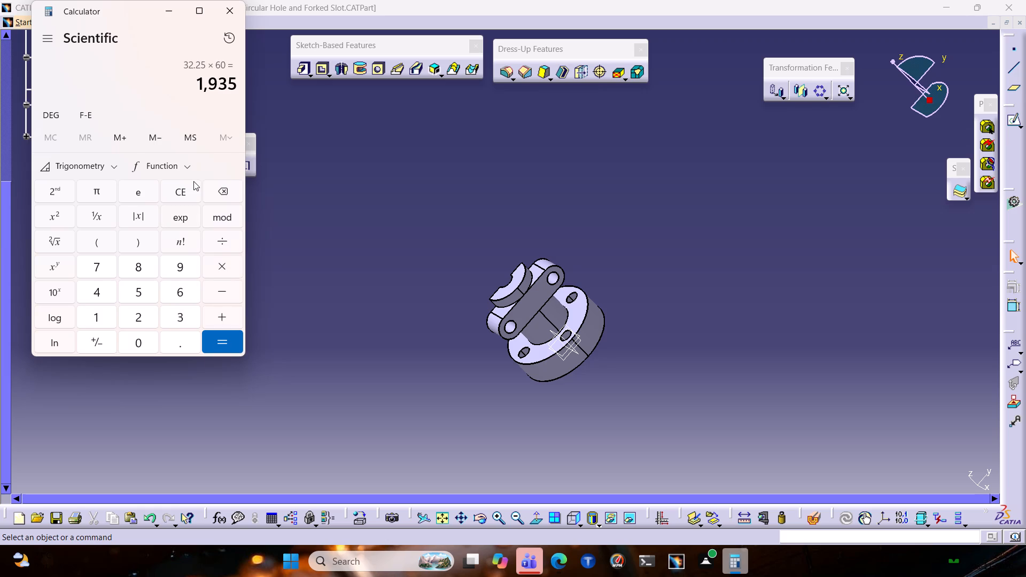
Convert 129 minutes to hours by dividing 129 by 60, and close the calculator.
{"action": "left_click", "coordinate": [206, 193]}
{"action": "left_click", "coordinate": [108, 321]}
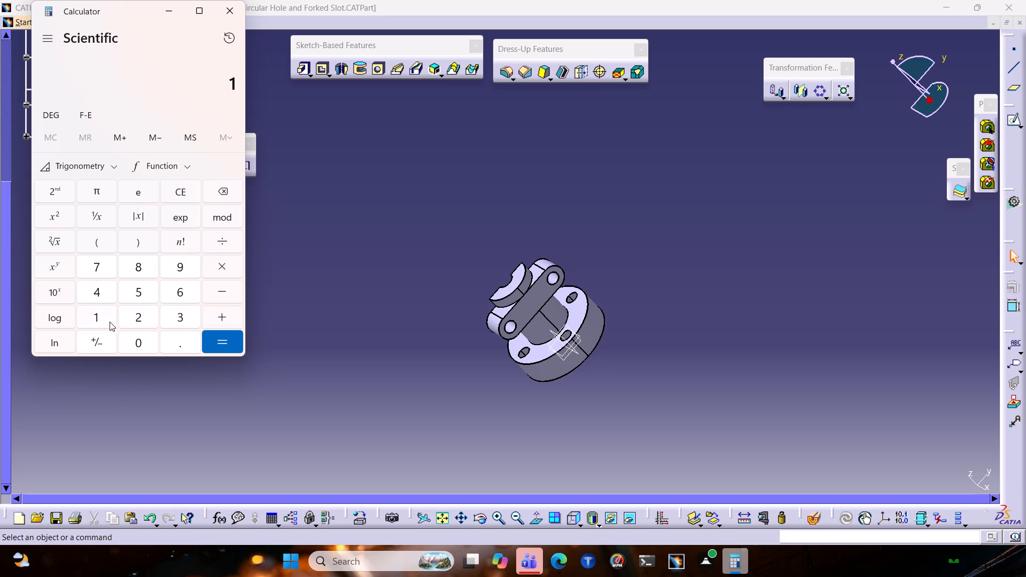
{"action": "left_click", "coordinate": [142, 322]}
{"action": "left_click", "coordinate": [176, 264]}
{"action": "left_click", "coordinate": [228, 247]}
{"action": "left_click", "coordinate": [186, 287]}
{"action": "left_click", "coordinate": [129, 346]}
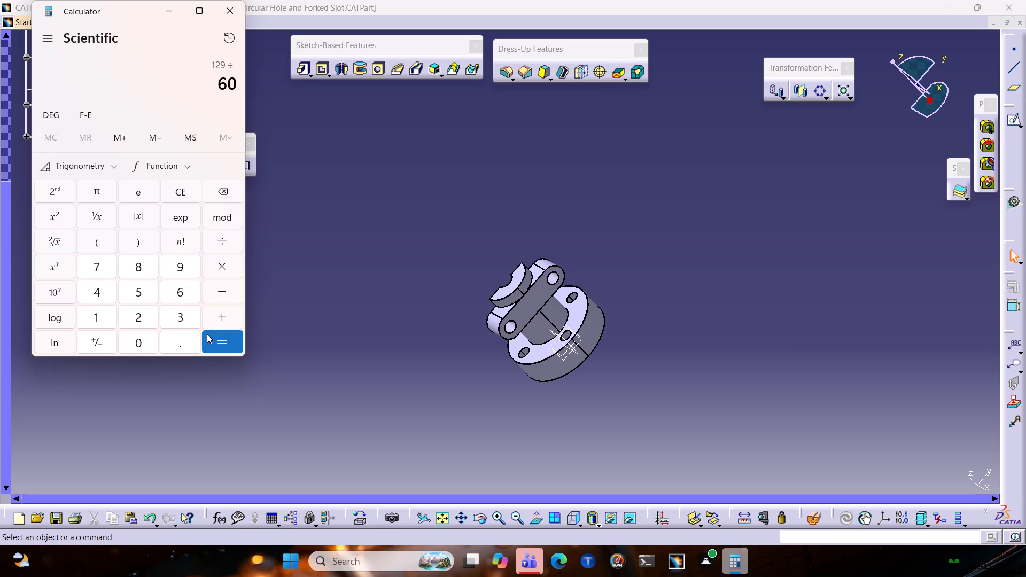
{"action": "left_click", "coordinate": [215, 338]}
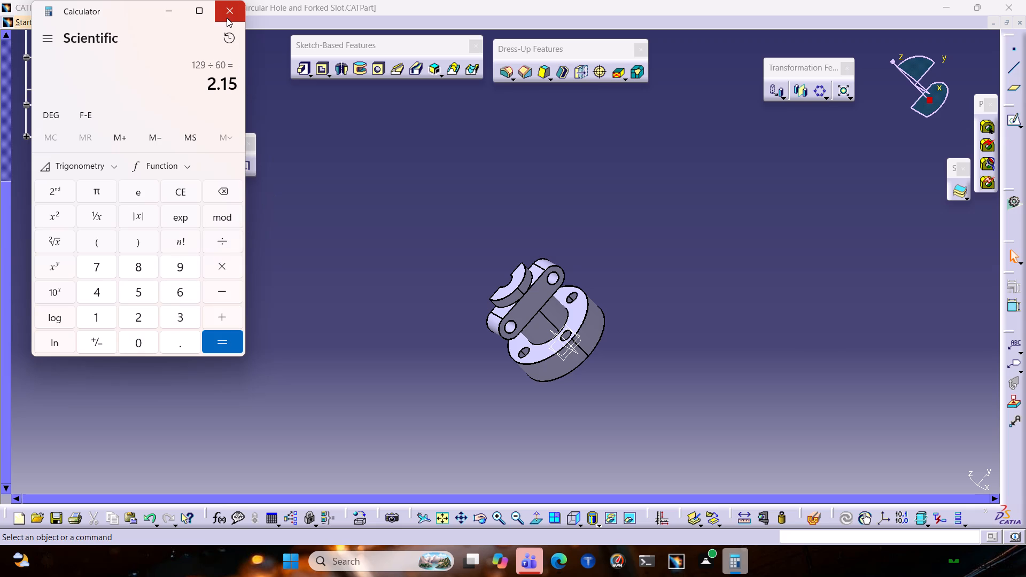
{"action": "left_click", "coordinate": [226, 18]}
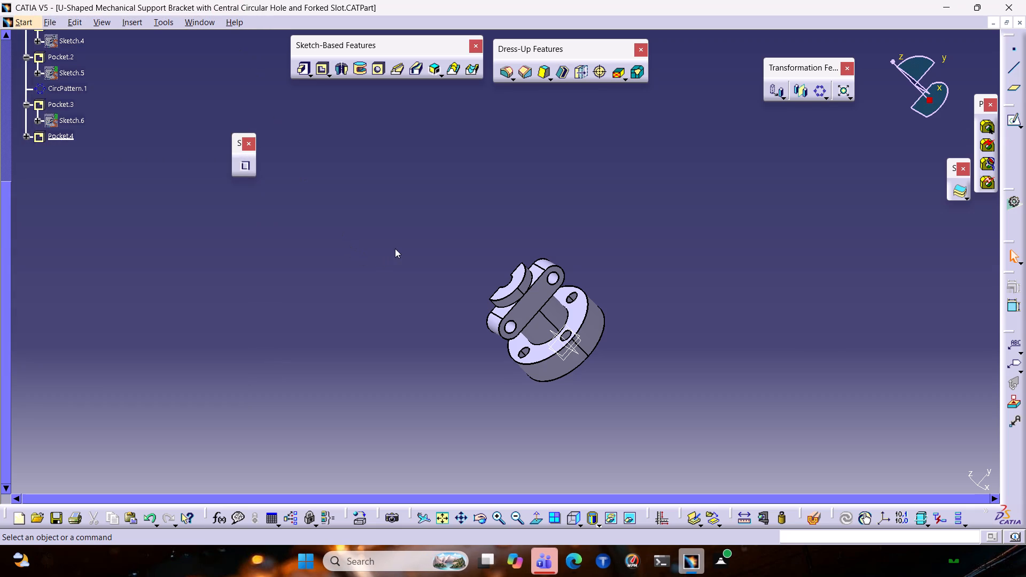
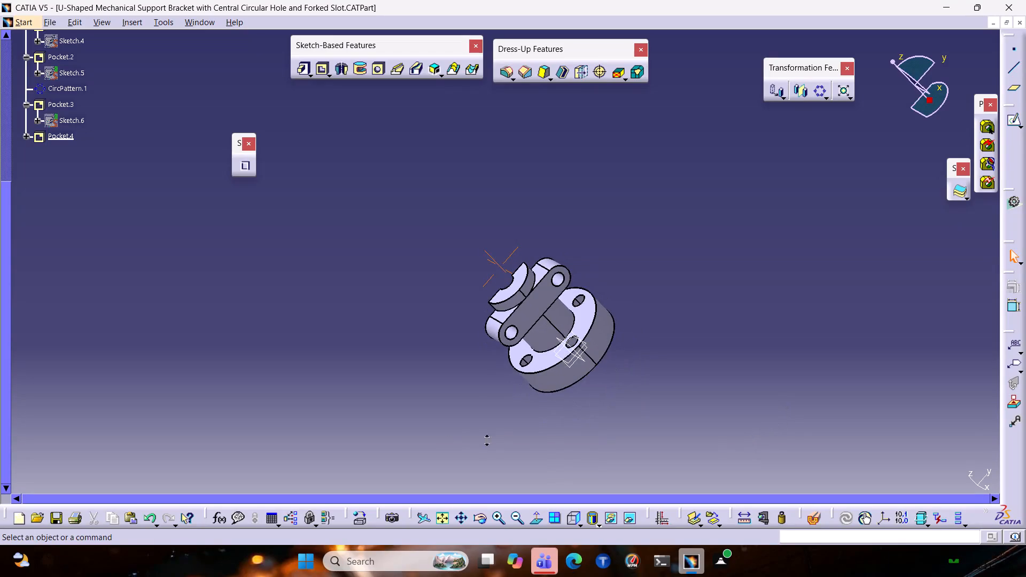
Examine the bracket model from several angles, including its slotted upper fork, side lugs and round base flange with holes.
{"action": "middle_click_drag", "start_coordinate": [527, 403], "coordinate": [477, 344]}
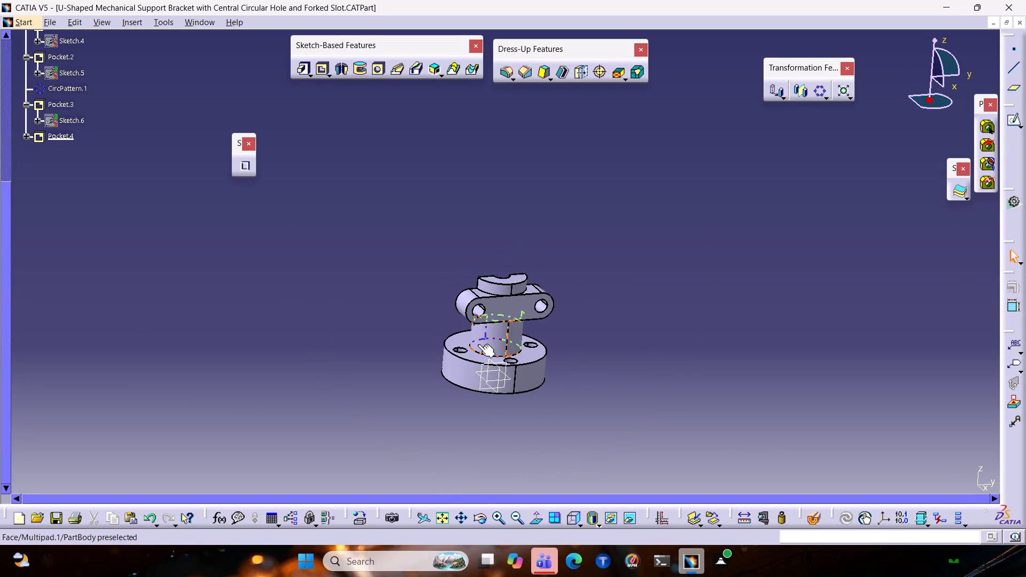
{"action": "middle_click_drag", "start_coordinate": [625, 356], "coordinate": [302, 282]}
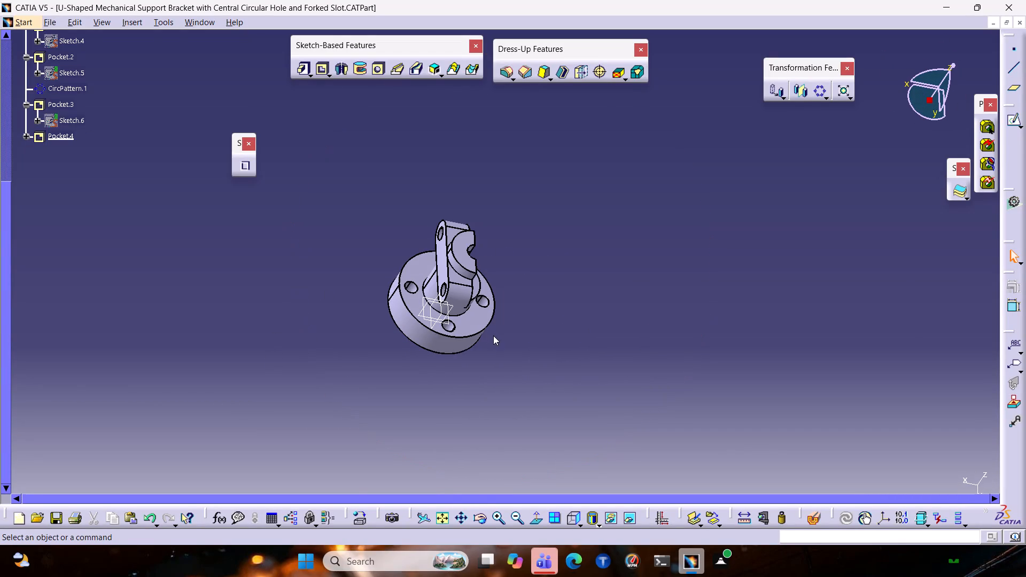
{"action": "middle_click_drag", "start_coordinate": [532, 302], "coordinate": [600, 256], "text": "ctrl"}
{"action": "middle_click_drag", "start_coordinate": [535, 337], "coordinate": [365, 318]}
{"action": "middle_click_drag", "start_coordinate": [633, 327], "coordinate": [670, 301], "text": "ctrl"}
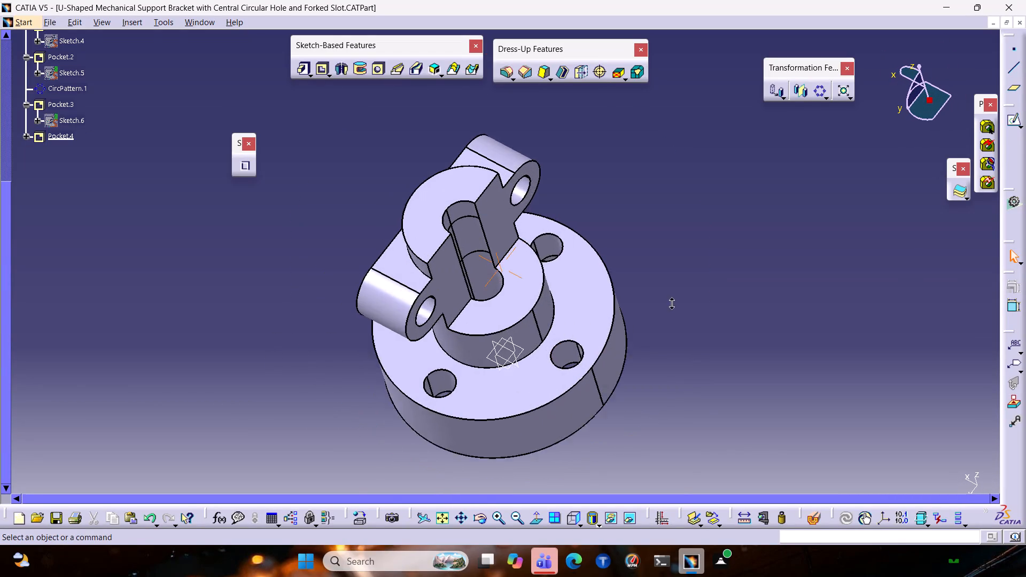
{"action": "middle_click_drag", "start_coordinate": [670, 301], "coordinate": [714, 268], "text": "ctrl"}
{"action": "middle_click_drag", "start_coordinate": [714, 268], "coordinate": [301, 320], "text": "ctrl"}
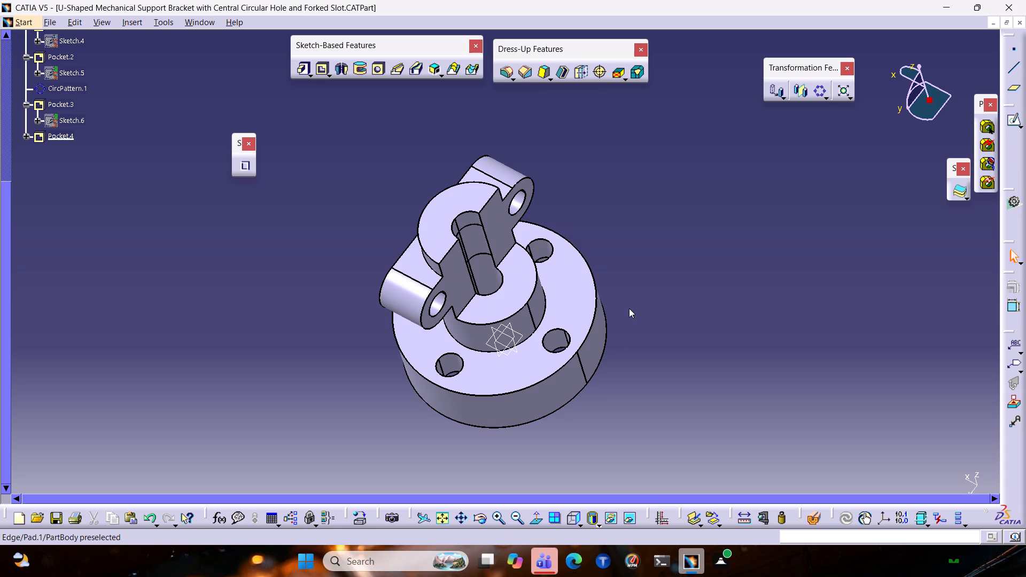
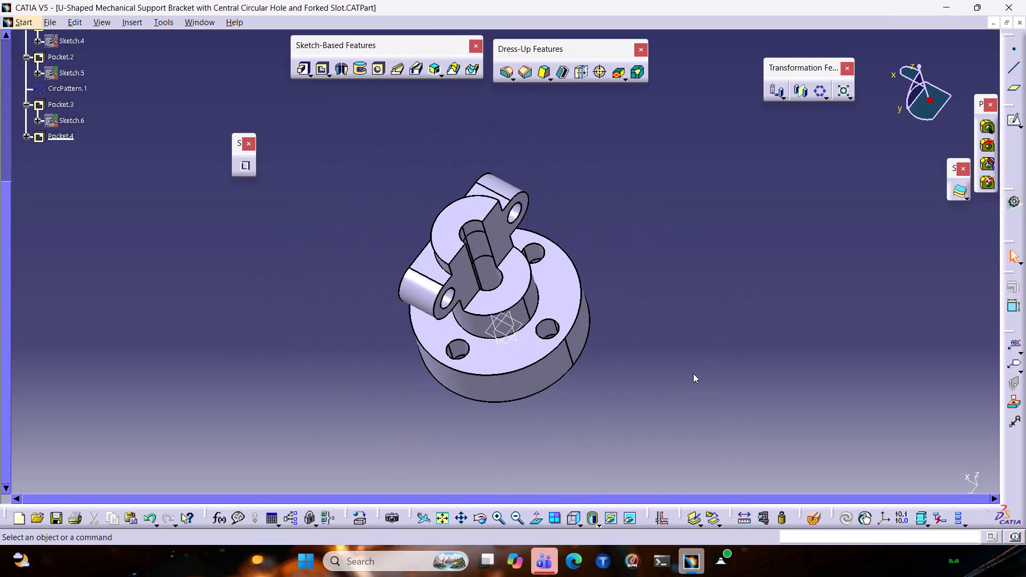
Examine the bracket from all sides, including the slotted fork, side lugs, drilled round flange and hollow underside.
{"action": "middle_click_drag", "start_coordinate": [666, 409], "coordinate": [658, 323]}
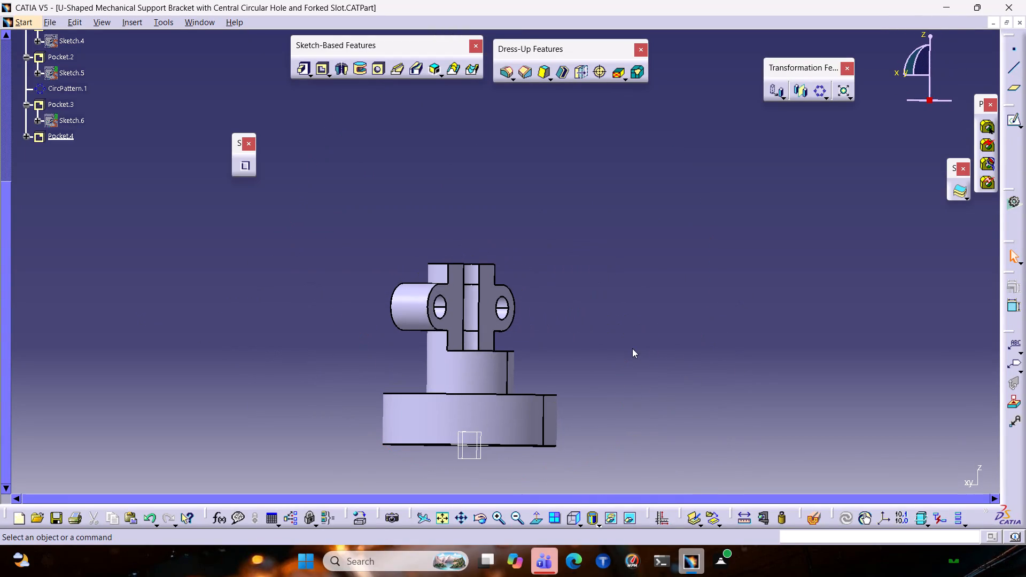
{"action": "middle_click_drag", "start_coordinate": [659, 321], "coordinate": [749, 255], "text": "ctrl"}
{"action": "middle_click_drag", "start_coordinate": [677, 317], "coordinate": [629, 376]}
{"action": "middle_click_drag", "start_coordinate": [597, 422], "coordinate": [446, 448], "text": "ctrl"}
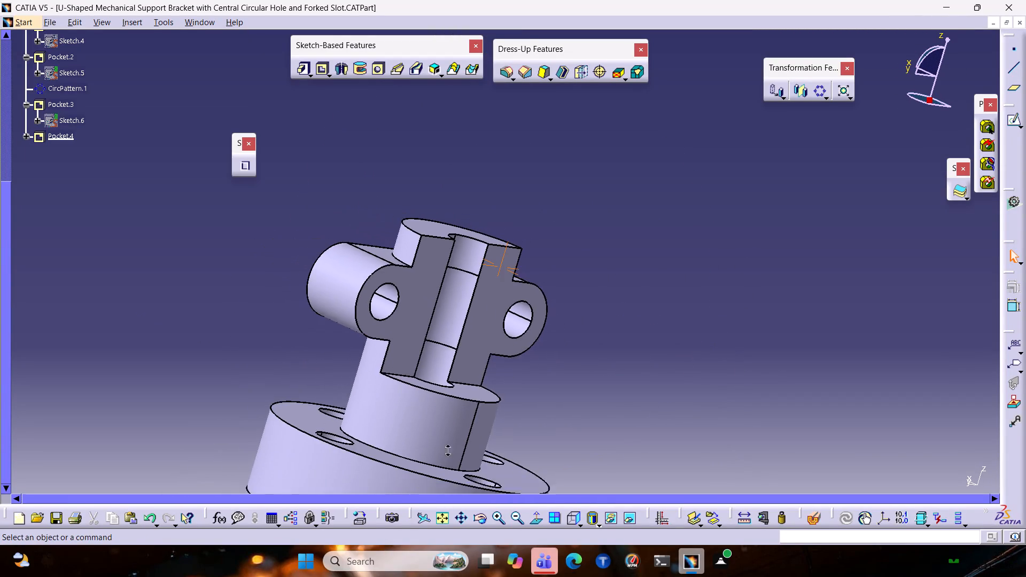
{"action": "middle_click_drag", "start_coordinate": [446, 448], "coordinate": [446, 446], "text": "ctrl"}
{"action": "middle_click_drag", "start_coordinate": [496, 402], "coordinate": [428, 468], "text": "ctrl"}
{"action": "middle_click_drag", "start_coordinate": [570, 362], "coordinate": [616, 290], "text": "ctrl"}
{"action": "middle_click_drag", "start_coordinate": [617, 303], "coordinate": [481, 335], "text": "ctrl"}
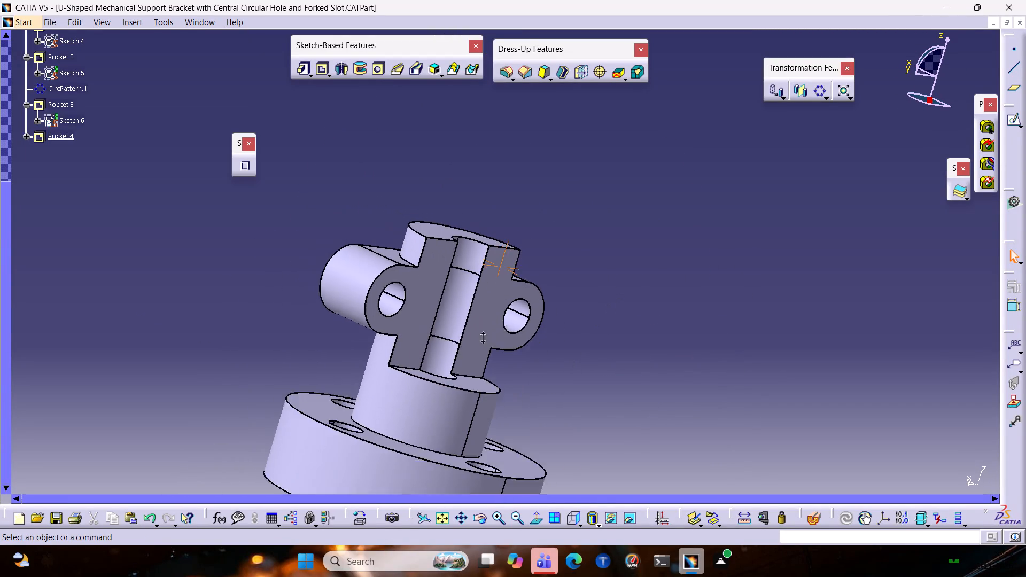
{"action": "middle_click_drag", "start_coordinate": [481, 335], "coordinate": [534, 303], "text": "ctrl"}
{"action": "middle_click_drag", "start_coordinate": [709, 330], "coordinate": [578, 424]}
{"action": "middle_click_drag", "start_coordinate": [788, 290], "coordinate": [874, 230], "text": "ctrl"}
{"action": "middle_click_drag", "start_coordinate": [857, 244], "coordinate": [778, 332], "text": "ctrl"}
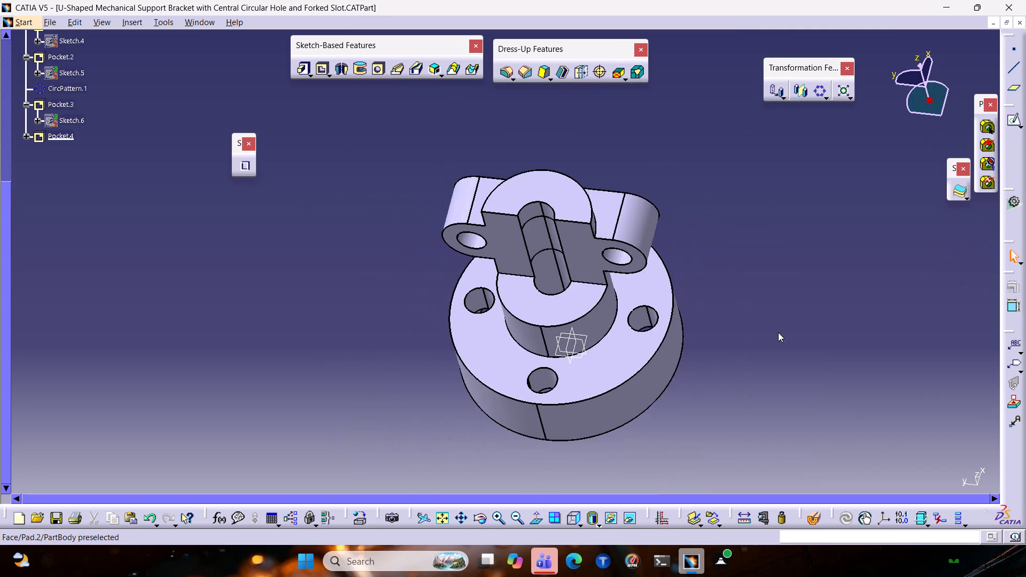
{"action": "middle_click_drag", "start_coordinate": [778, 333], "coordinate": [938, 321]}
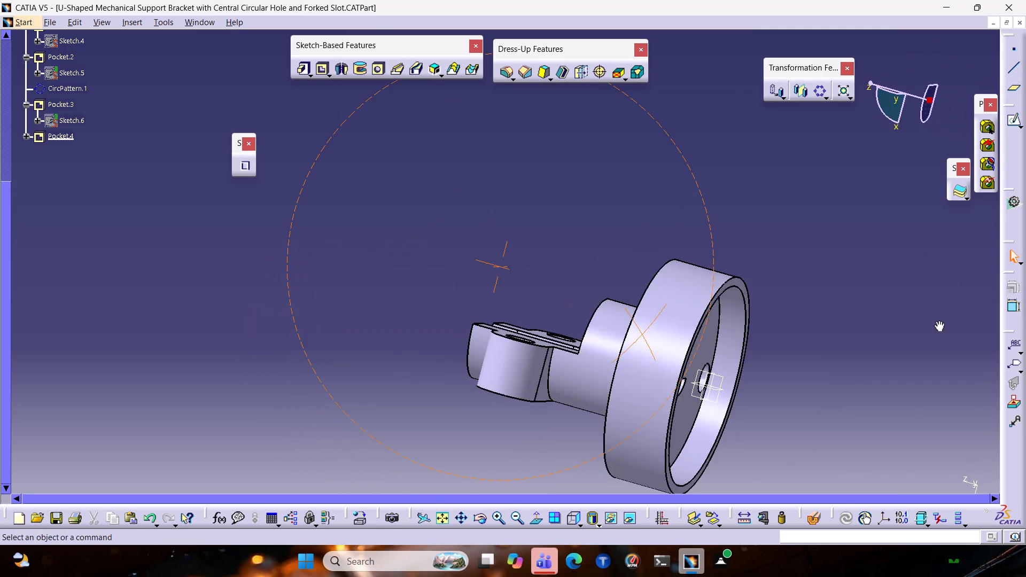
{"action": "middle_click_drag", "start_coordinate": [938, 321], "coordinate": [631, 282]}
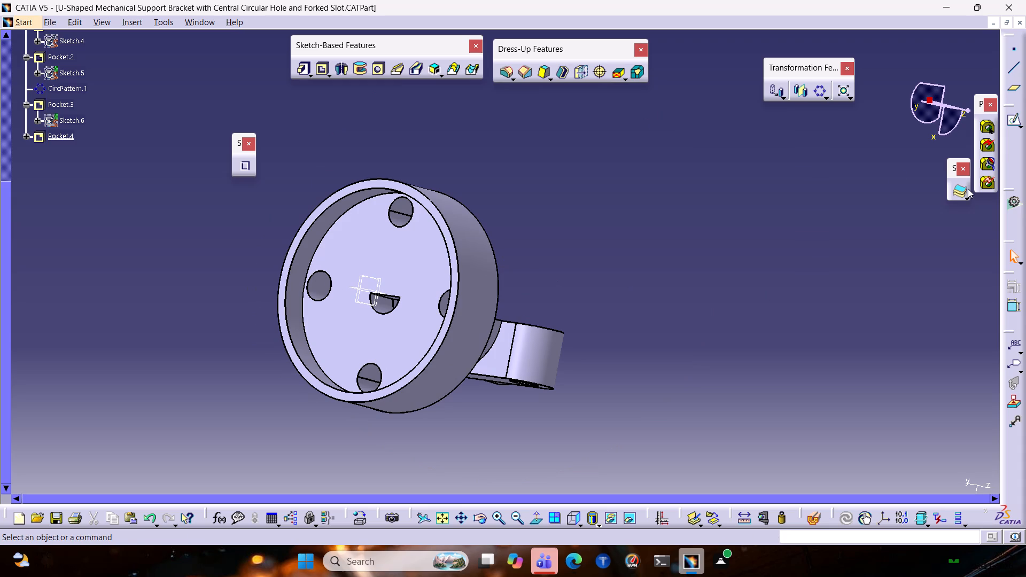
{"action": "middle_click_drag", "start_coordinate": [625, 382], "coordinate": [164, 314]}
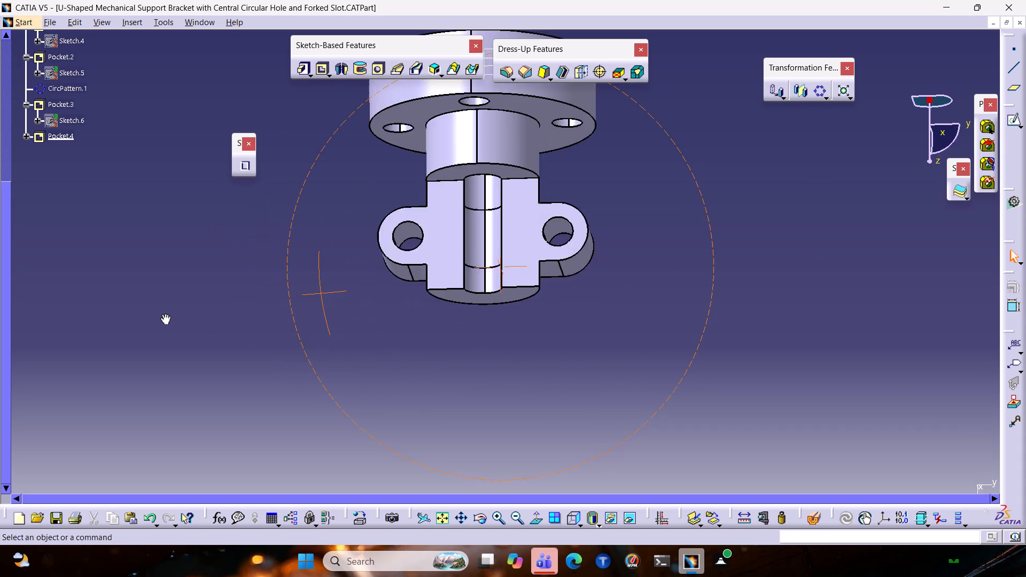
{"action": "middle_click_drag", "start_coordinate": [164, 314], "coordinate": [615, 207]}
{"action": "middle_click_drag", "start_coordinate": [603, 219], "coordinate": [551, 443]}
{"action": "middle_click_drag", "start_coordinate": [550, 449], "coordinate": [426, 227], "text": "ctrl"}
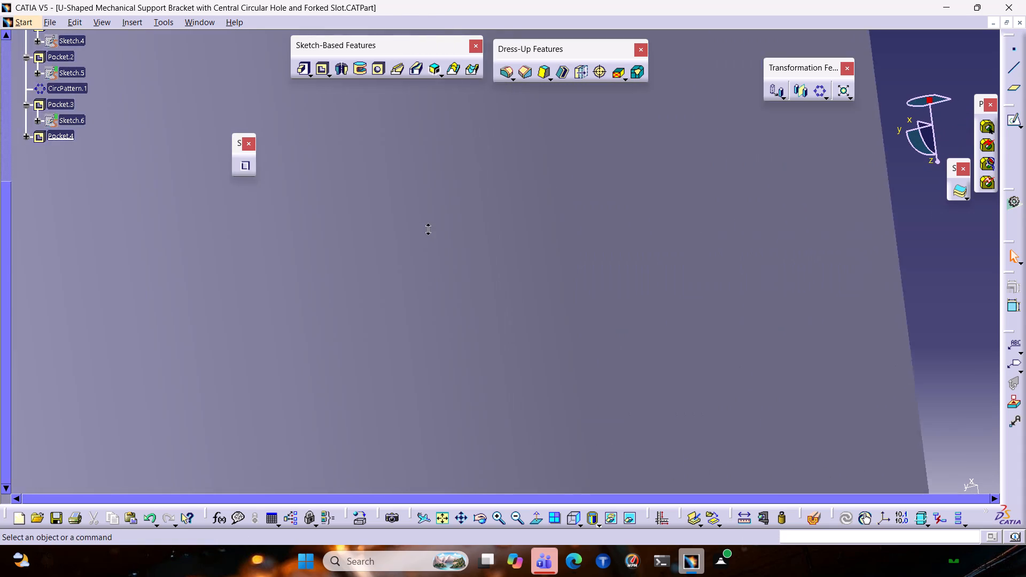
{"action": "middle_click_drag", "start_coordinate": [426, 227], "coordinate": [448, 413], "text": "ctrl"}
{"action": "middle_click_drag", "start_coordinate": [608, 427], "coordinate": [301, 210]}
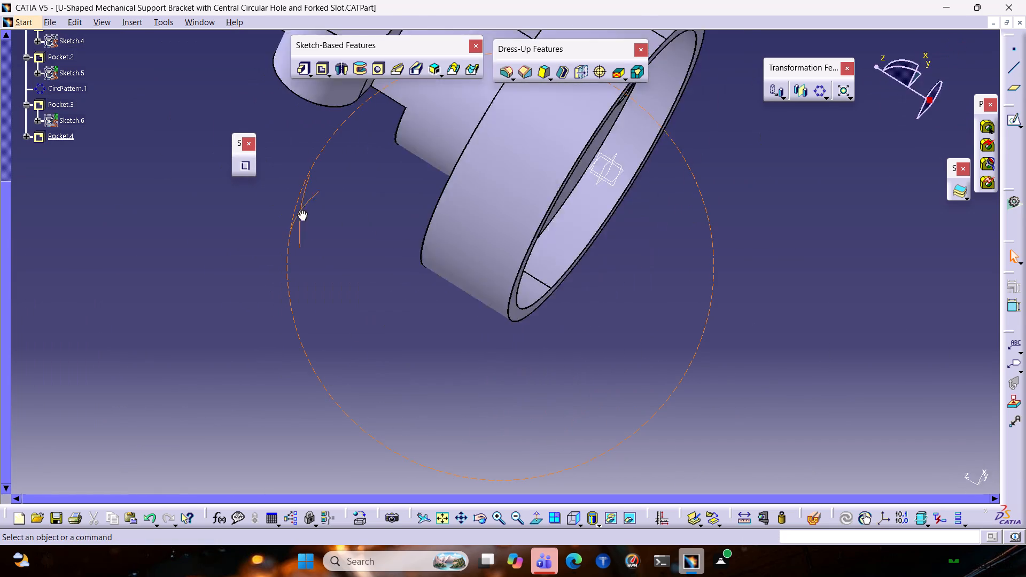
{"action": "middle_click_drag", "start_coordinate": [301, 210], "coordinate": [666, 231]}
{"action": "middle_click_drag", "start_coordinate": [674, 220], "coordinate": [631, 427]}
{"action": "middle_click_drag", "start_coordinate": [733, 400], "coordinate": [587, 408], "text": "ctrl"}
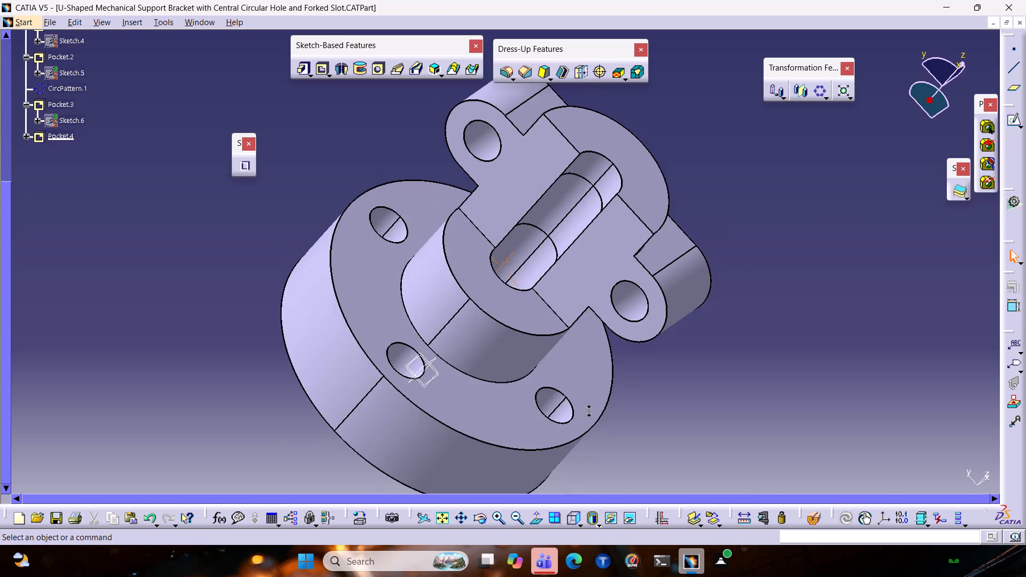
{"action": "middle_click_drag", "start_coordinate": [587, 408], "coordinate": [586, 408], "text": "ctrl"}
{"action": "middle_click_drag", "start_coordinate": [826, 425], "coordinate": [760, 172]}
{"action": "middle_click_drag", "start_coordinate": [752, 317], "coordinate": [737, 219]}
{"action": "middle_click_drag", "start_coordinate": [737, 218], "coordinate": [736, 274], "text": "ctrl"}
{"action": "middle_click_drag", "start_coordinate": [703, 317], "coordinate": [737, 268]}
{"action": "middle_click_drag", "start_coordinate": [674, 369], "coordinate": [539, 308]}
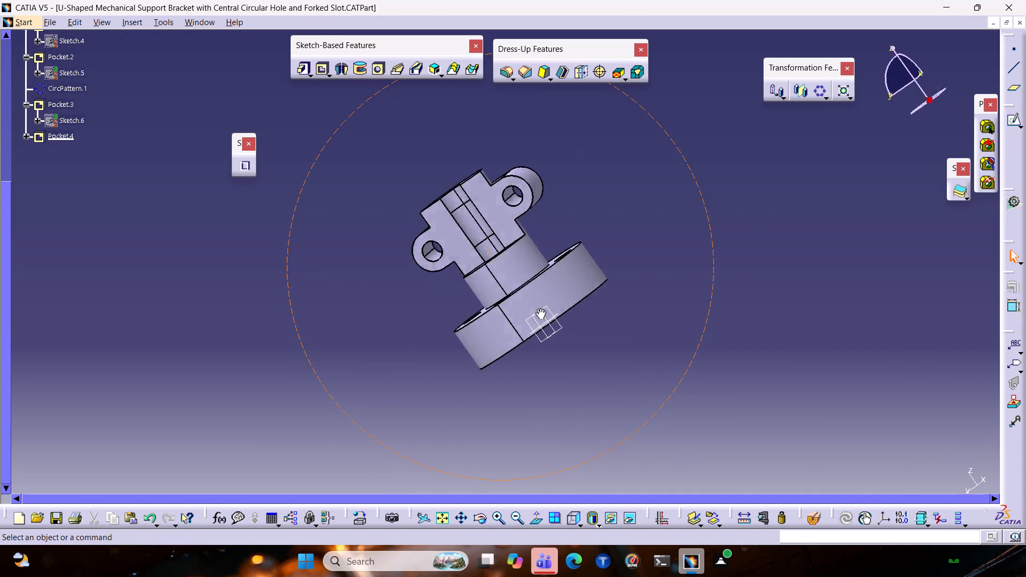
{"action": "middle_click_drag", "start_coordinate": [539, 308], "coordinate": [463, 150]}
{"action": "middle_click_drag", "start_coordinate": [602, 318], "coordinate": [666, 266]}
{"action": "middle_click_drag", "start_coordinate": [667, 264], "coordinate": [609, 458]}
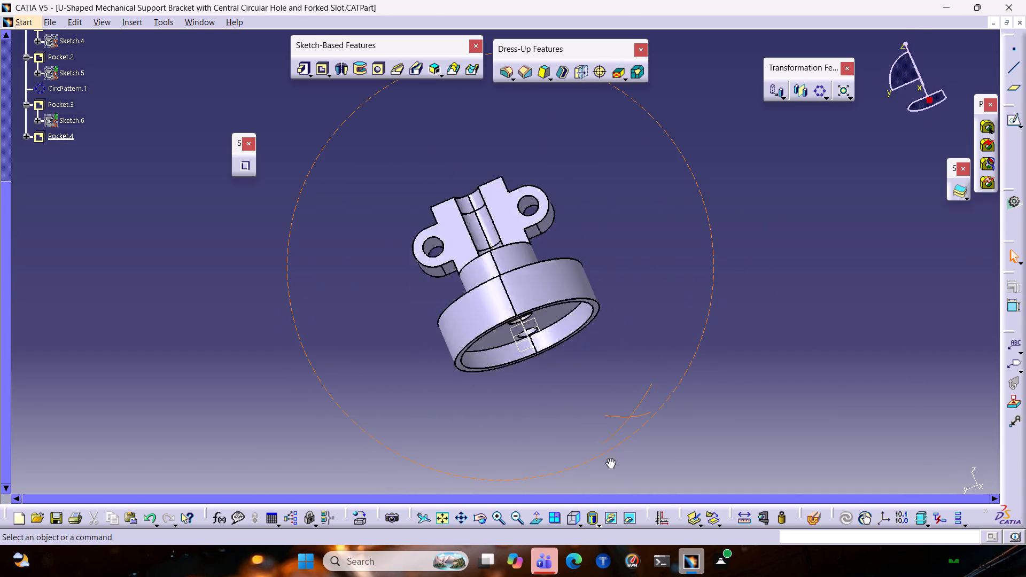
{"action": "middle_click_drag", "start_coordinate": [609, 458], "coordinate": [585, 496]}
{"action": "middle_click_drag", "start_coordinate": [634, 291], "coordinate": [716, 223], "text": "ctrl"}
{"action": "middle_click_drag", "start_coordinate": [716, 223], "coordinate": [722, 216], "text": "ctrl"}
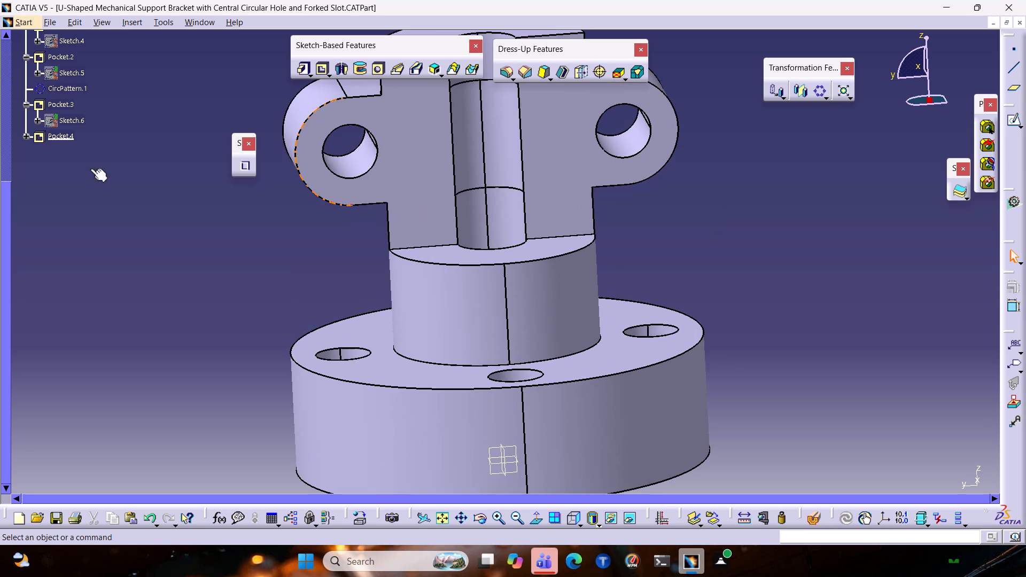
Open the profile sketch of Pocket.4 for editing and expand its contents in the tree.
{"action": "left_click", "coordinate": [25, 138]}
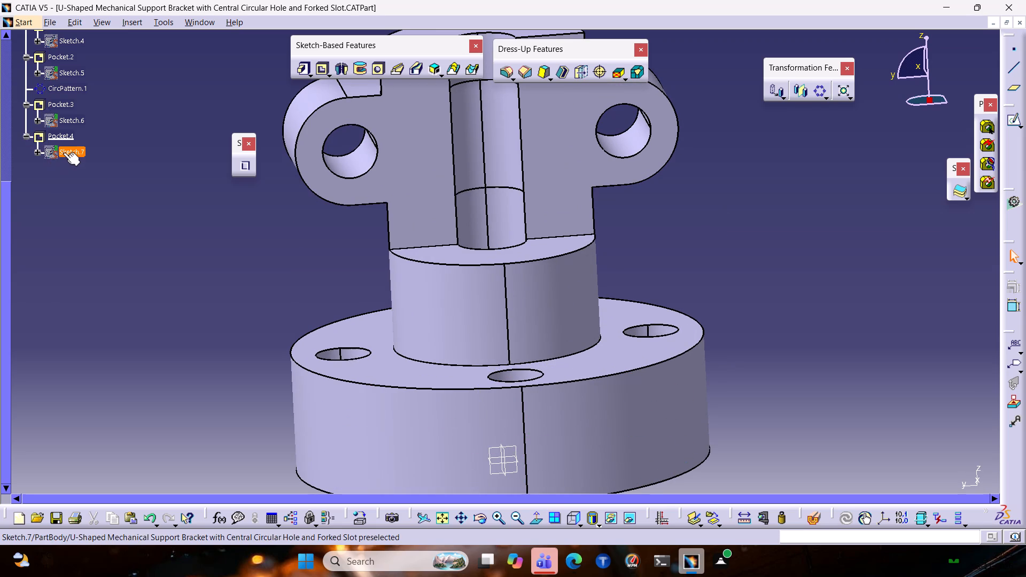
{"action": "double_click", "coordinate": [63, 152]}
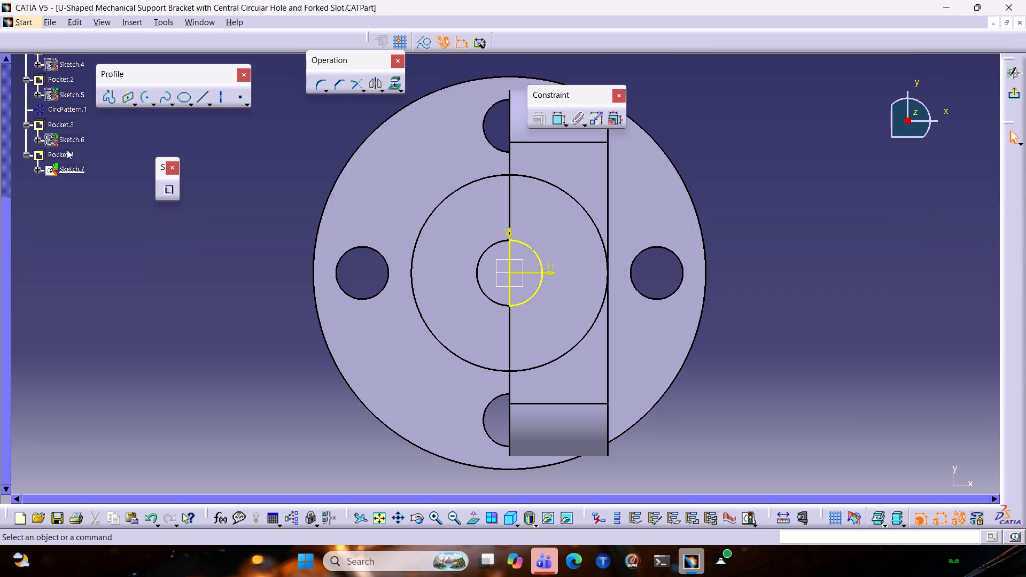
{"action": "double_click", "coordinate": [56, 177]}
{"action": "left_click", "coordinate": [108, 255]}
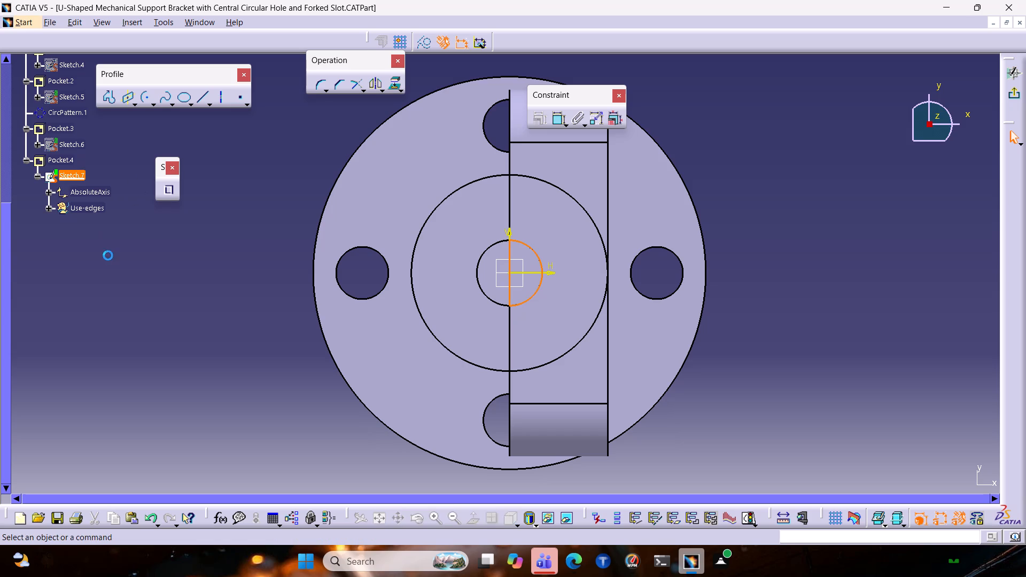
Draw a small horizontal rectangle in the empty area to the upper left of the flange.
{"action": "middle_click_drag", "start_coordinate": [277, 207], "coordinate": [254, 264], "text": "ctrl"}
{"action": "scroll", "coordinate": [277, 207], "scroll_direction": "down", "scroll_amount": 1, "text": "ctrl"}
{"action": "scroll", "coordinate": [628, 355], "scroll_direction": "down", "scroll_amount": 1}
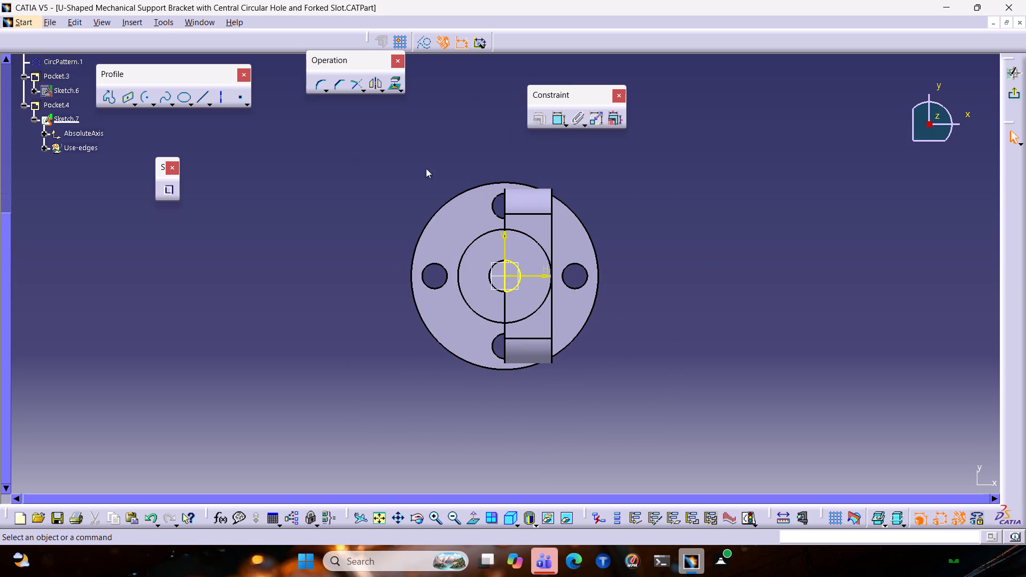
{"action": "left_click", "coordinate": [131, 99]}
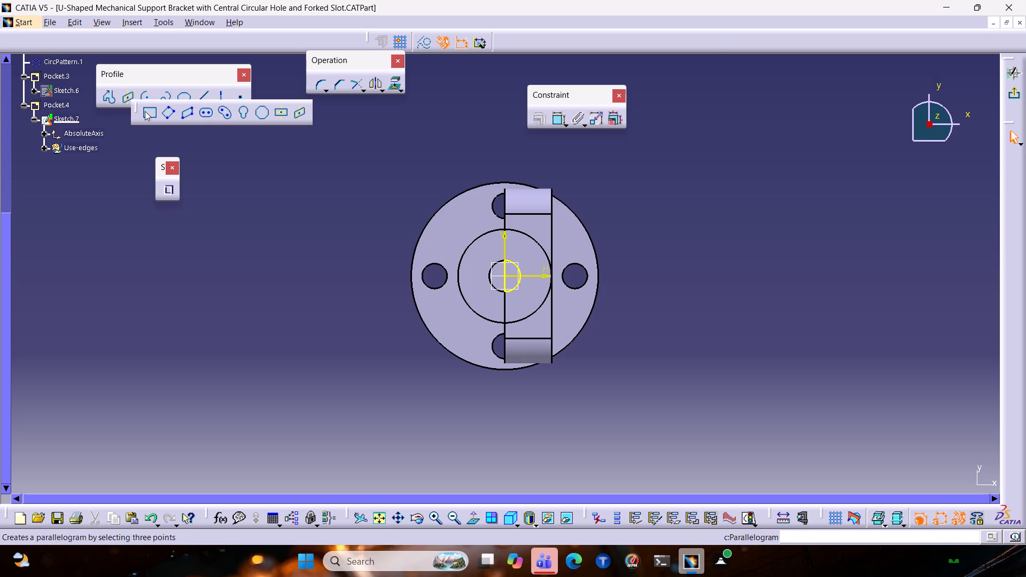
{"action": "left_click", "coordinate": [145, 111]}
{"action": "left_click", "coordinate": [222, 144]}
{"action": "left_click", "coordinate": [271, 182]}
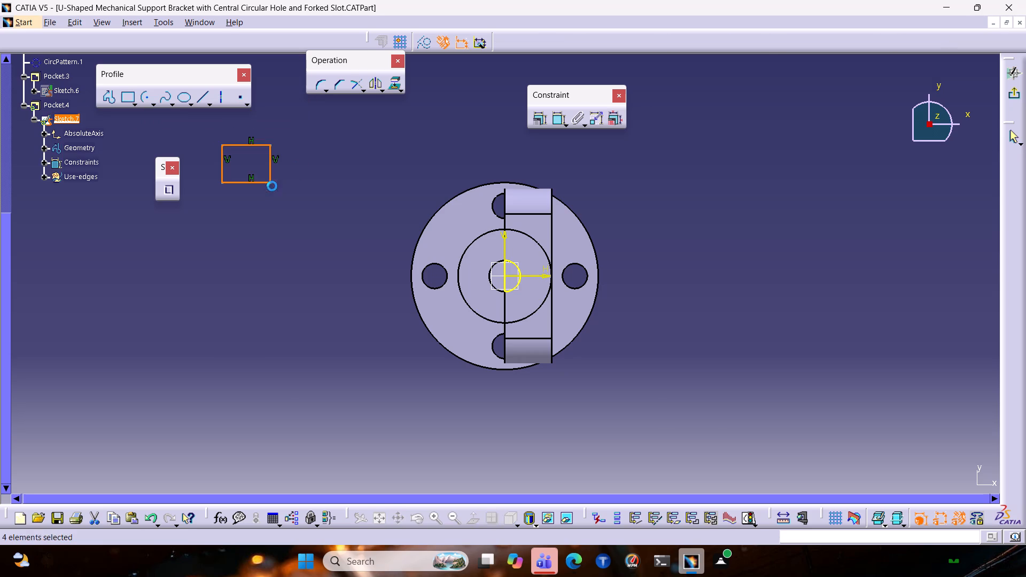
Draw a tilted oriented rectangle beside the flange and move it clear below the first rectangle.
{"action": "left_click", "coordinate": [133, 104]}
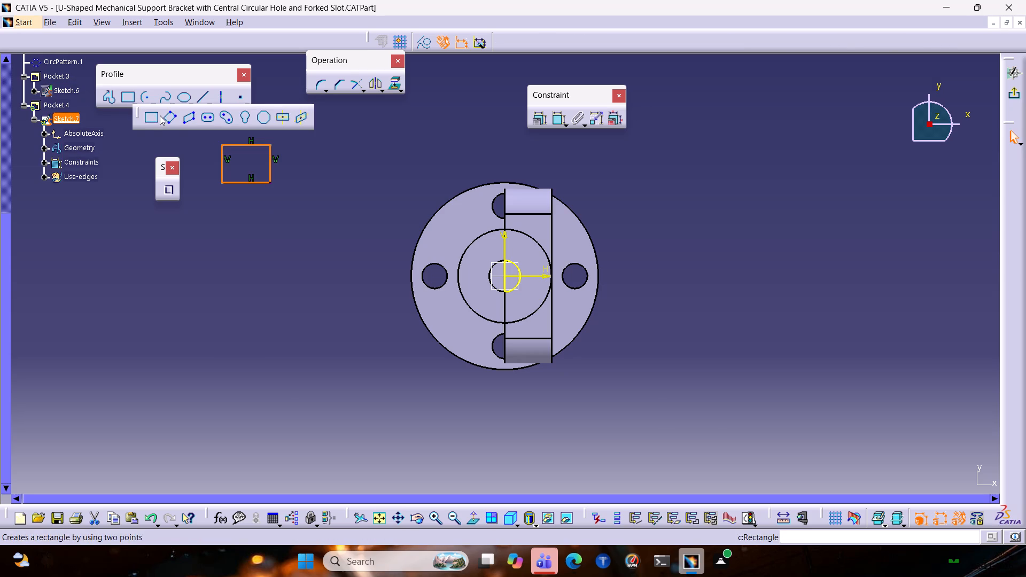
{"action": "left_click", "coordinate": [161, 115]}
{"action": "left_click", "coordinate": [212, 230]}
{"action": "left_click", "coordinate": [279, 272]}
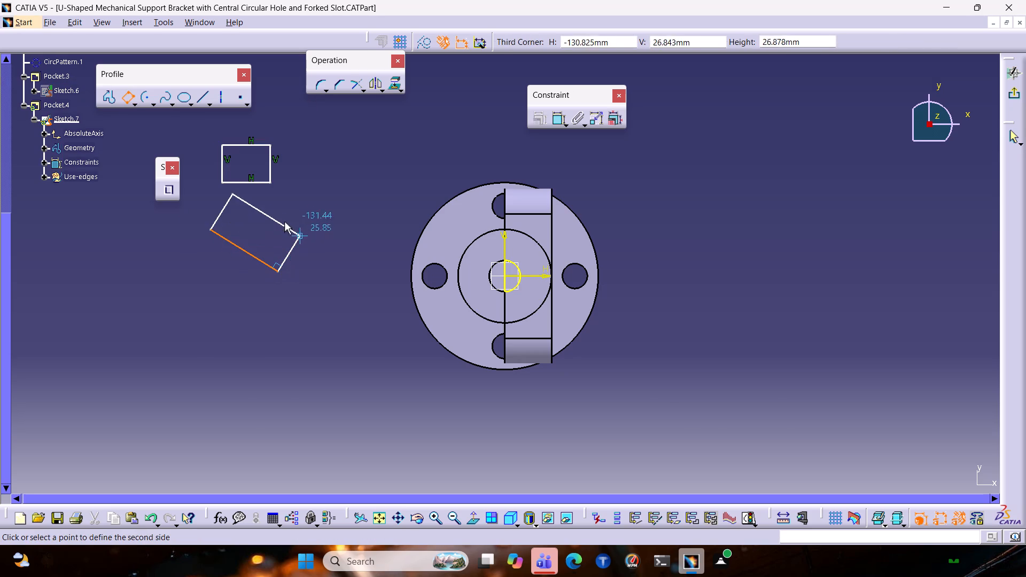
{"action": "left_click", "coordinate": [295, 203]}
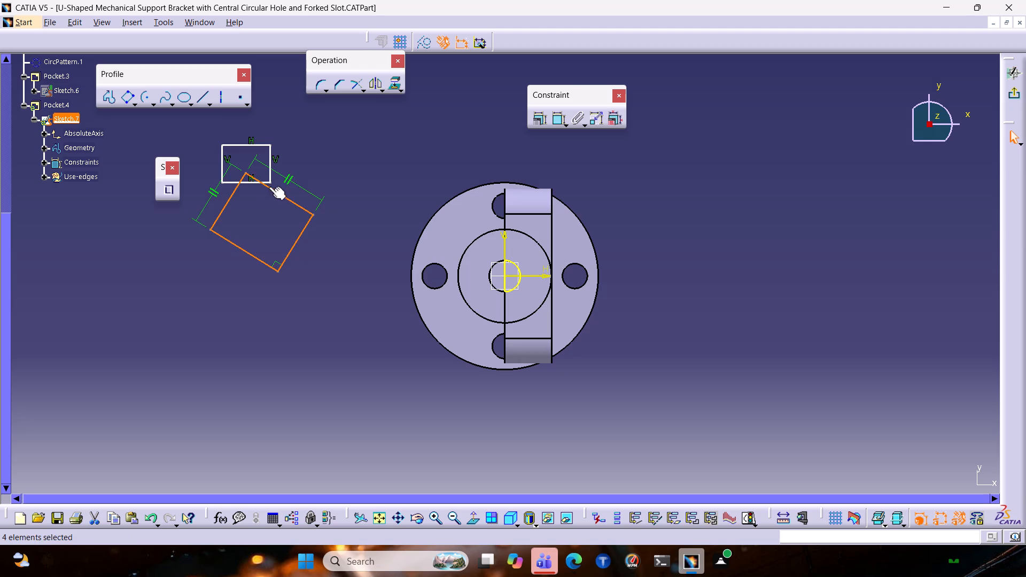
{"action": "left_click_drag", "start_coordinate": [270, 185], "coordinate": [248, 252]}
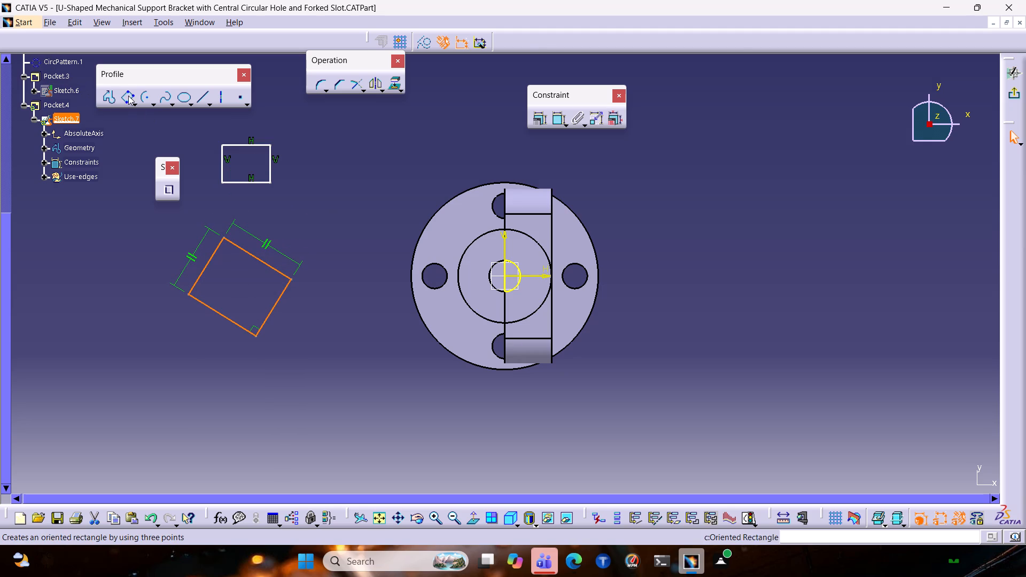
Draw a three-point parallelogram to the left of the tilted rectangle.
{"action": "left_click", "coordinate": [129, 101]}
{"action": "left_click", "coordinate": [131, 103]}
{"action": "left_click", "coordinate": [184, 116]}
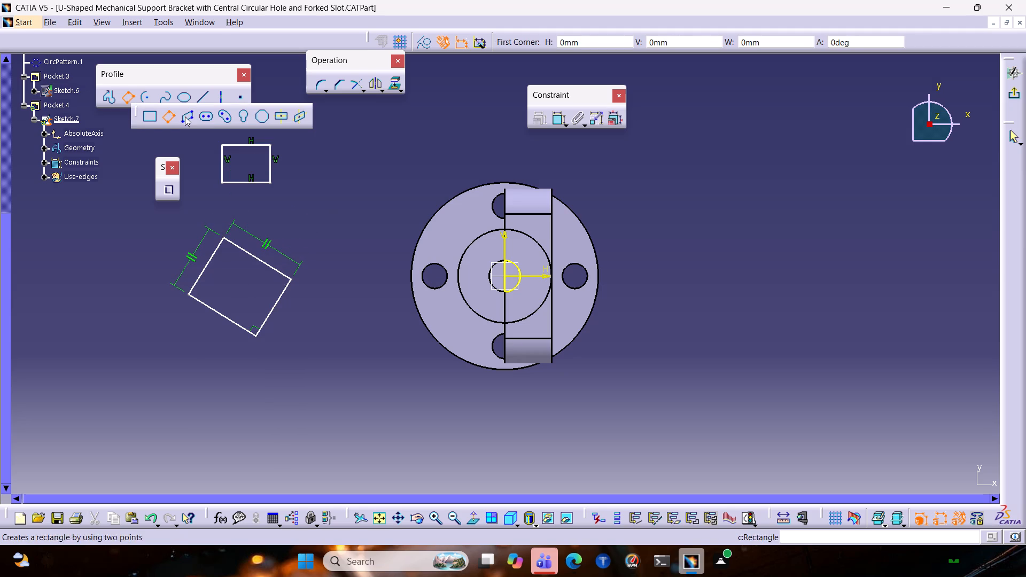
{"action": "left_click", "coordinate": [81, 272]}
{"action": "left_click", "coordinate": [127, 345]}
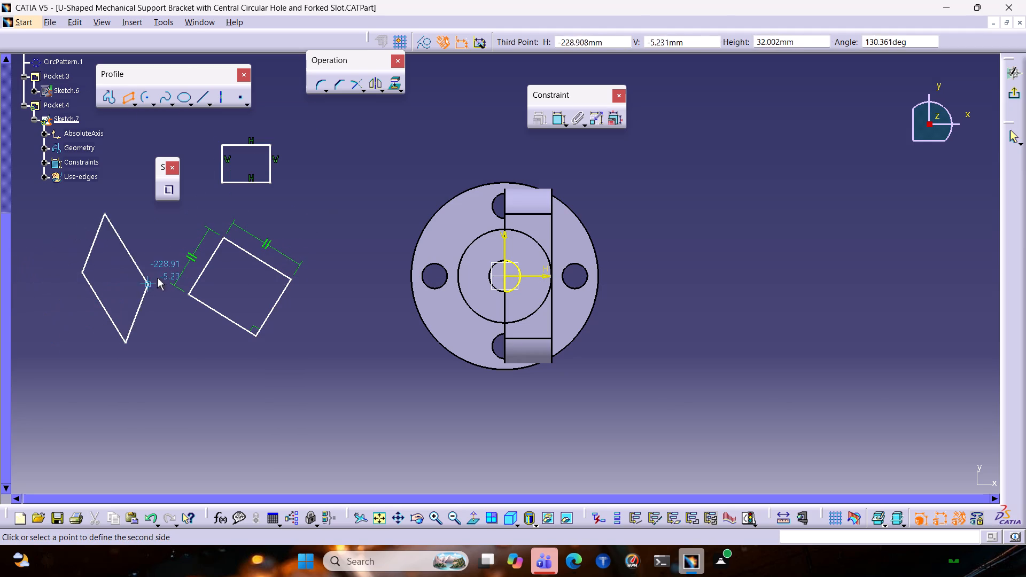
{"action": "left_click", "coordinate": [157, 269]}
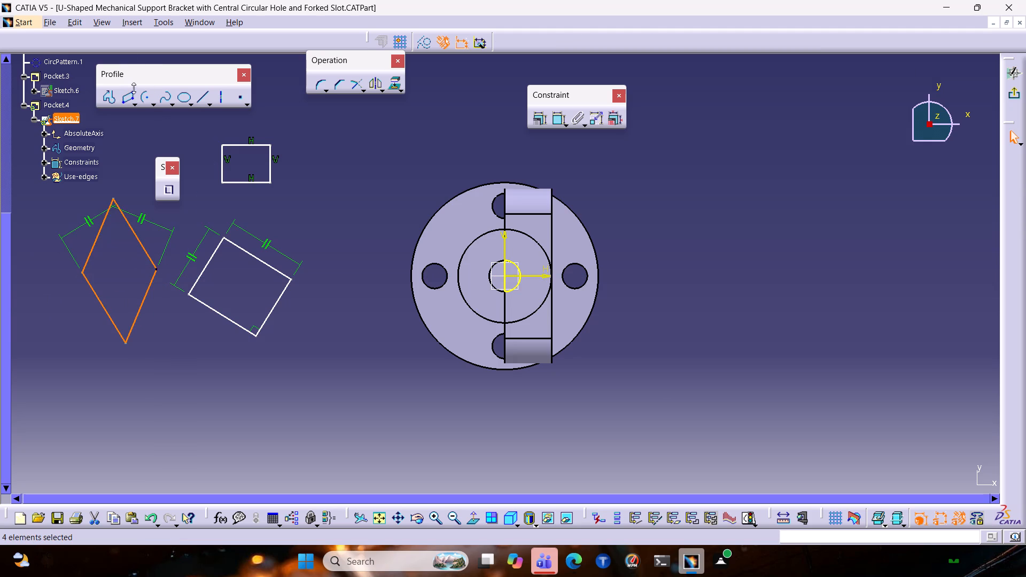
Draw a slightly sloping elongated hole with a radius of about 17 mm below the tilted rectangle.
{"action": "left_click", "coordinate": [136, 103]}
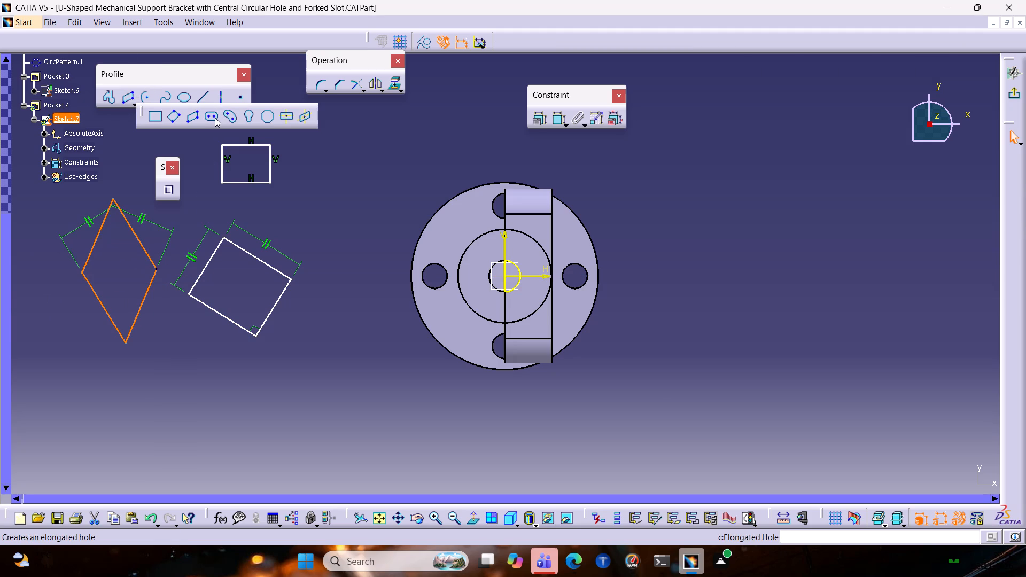
{"action": "left_click", "coordinate": [215, 118]}
{"action": "left_click", "coordinate": [189, 380]}
{"action": "left_click", "coordinate": [295, 390]}
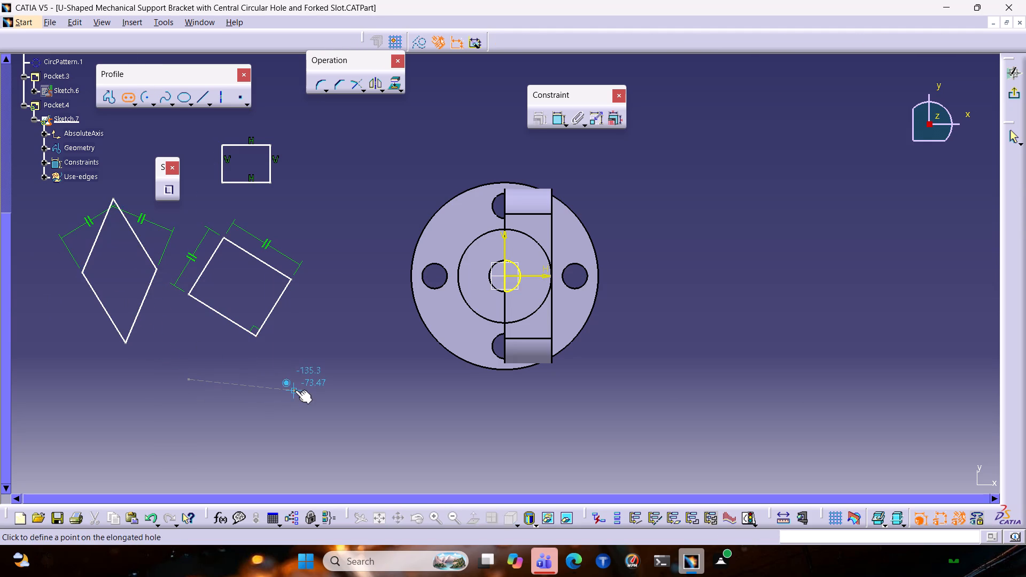
{"action": "left_click", "coordinate": [306, 366]}
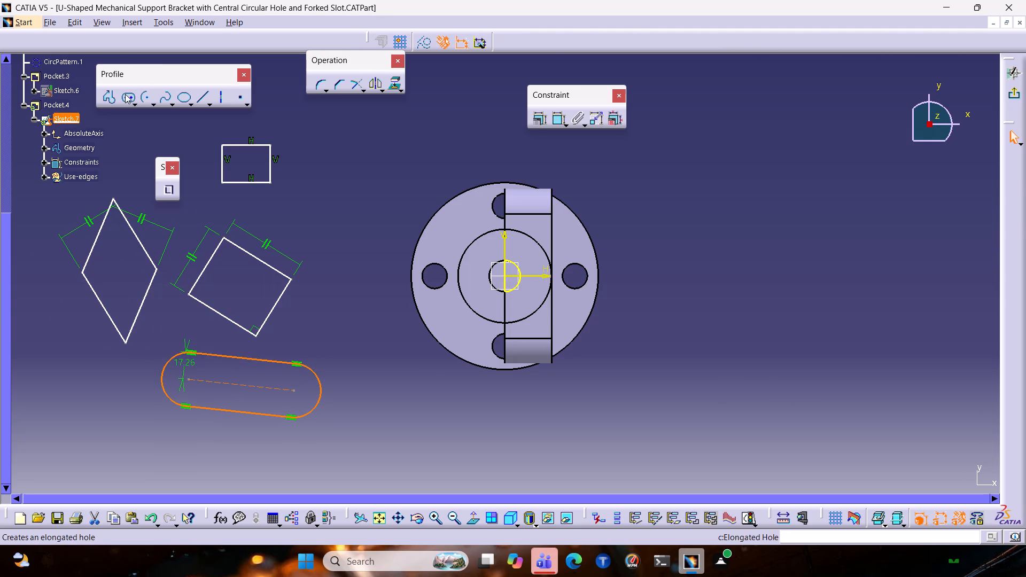
Draw a cylindrical elongated hole with a radius of about 12 mm below the flange, beside the straight elongated hole.
{"action": "left_click", "coordinate": [135, 100]}
{"action": "left_click", "coordinate": [235, 114]}
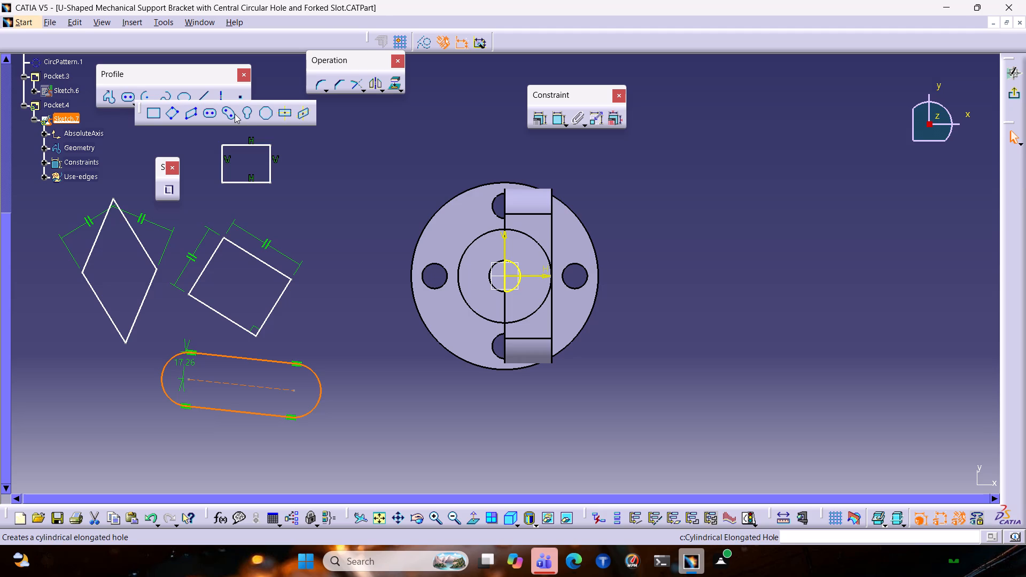
{"action": "left_click", "coordinate": [352, 458]}
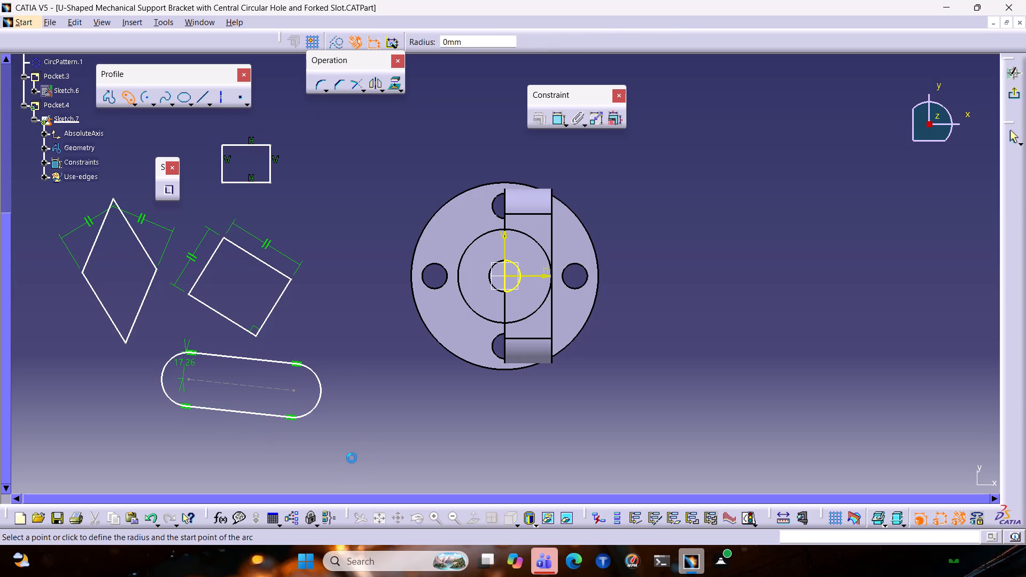
{"action": "left_click", "coordinate": [459, 449]}
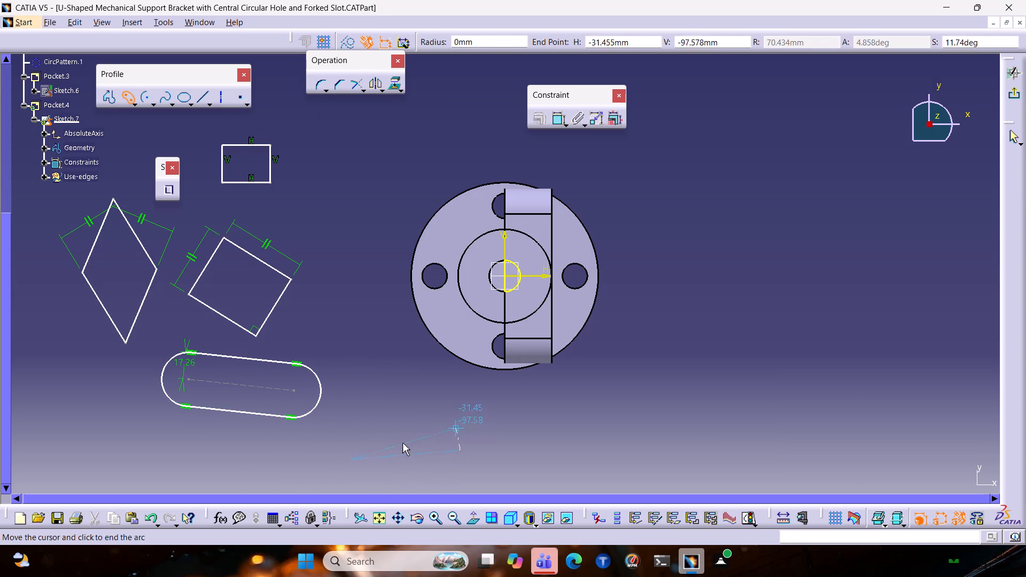
{"action": "left_click", "coordinate": [394, 425]}
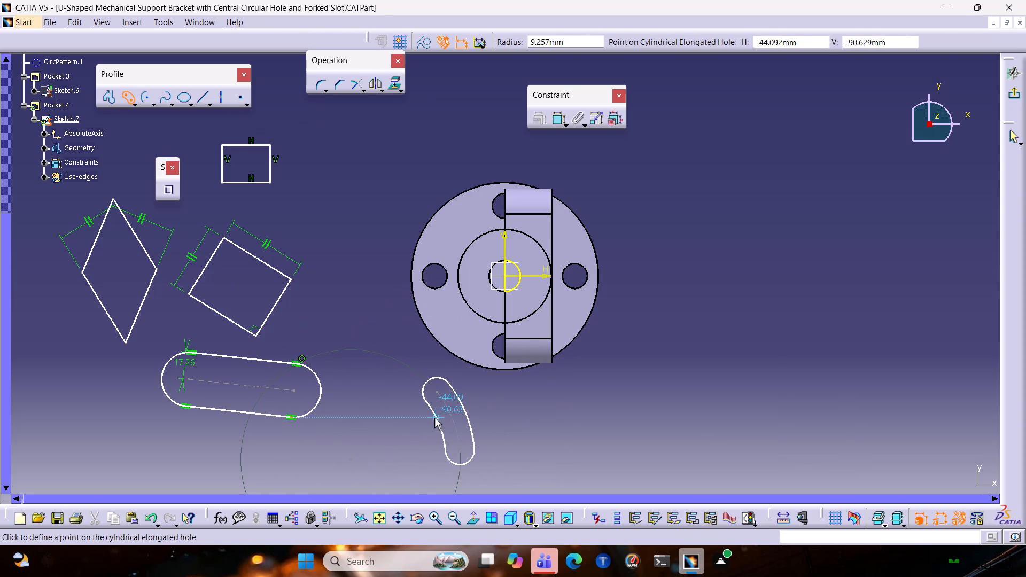
{"action": "left_click", "coordinate": [432, 420]}
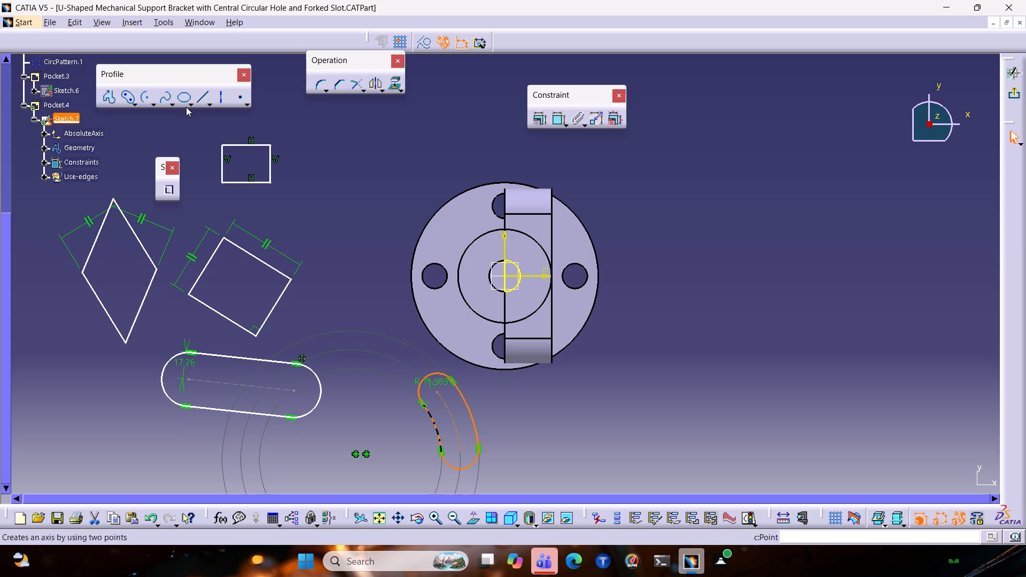
Draw a keyhole profile with its large end above the first rectangle and its narrow end sloping down beside it.
{"action": "left_click", "coordinate": [136, 102]}
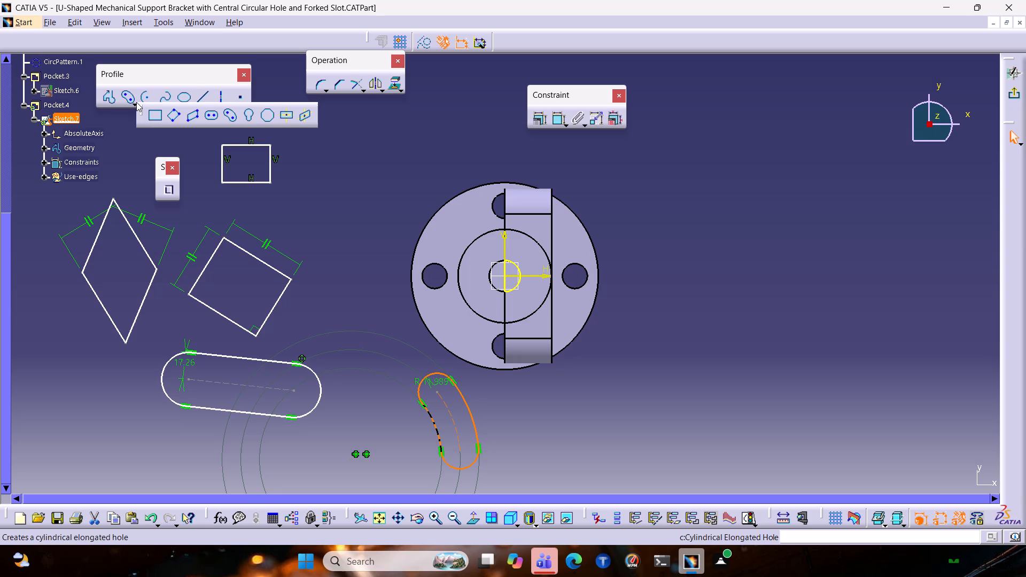
{"action": "left_click", "coordinate": [257, 122]}
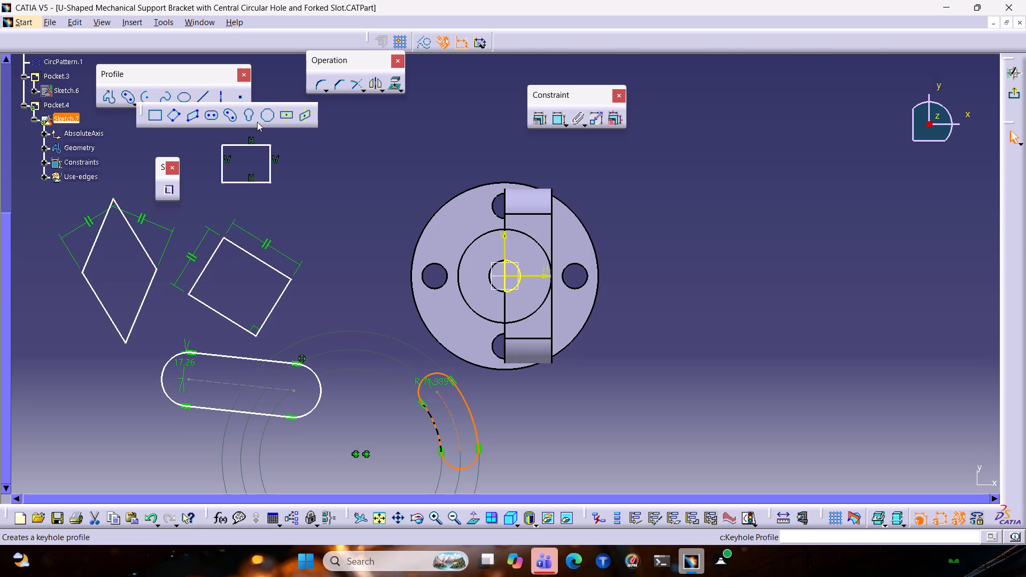
{"action": "left_click", "coordinate": [259, 120]}
{"action": "left_click", "coordinate": [319, 165]}
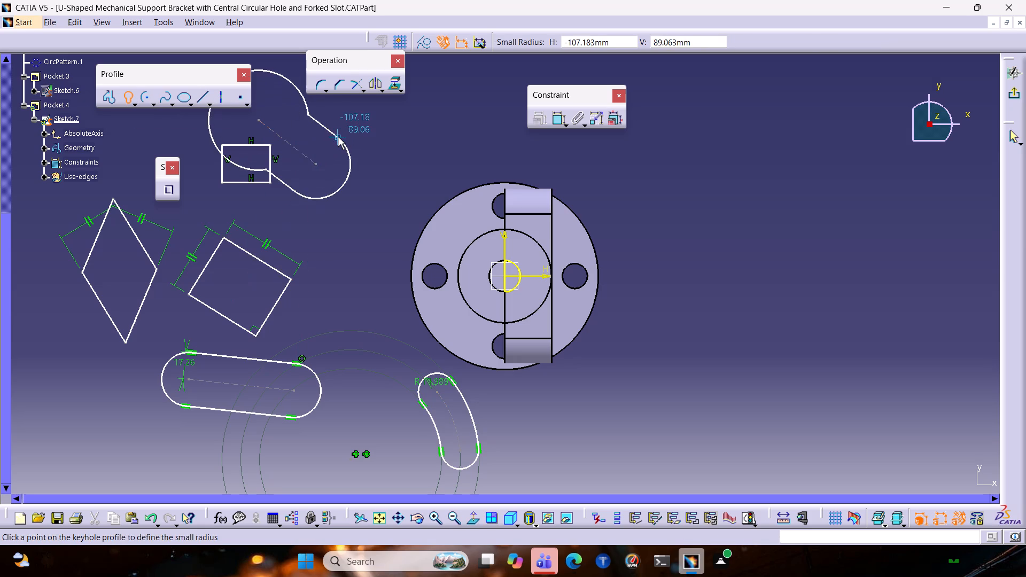
{"action": "left_click", "coordinate": [304, 158]}
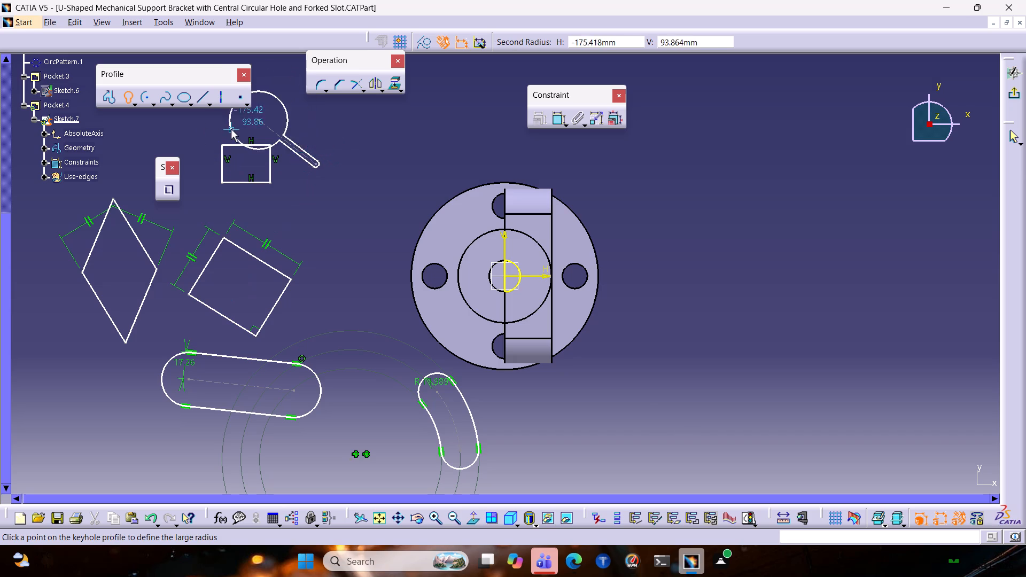
{"action": "left_click", "coordinate": [259, 139]}
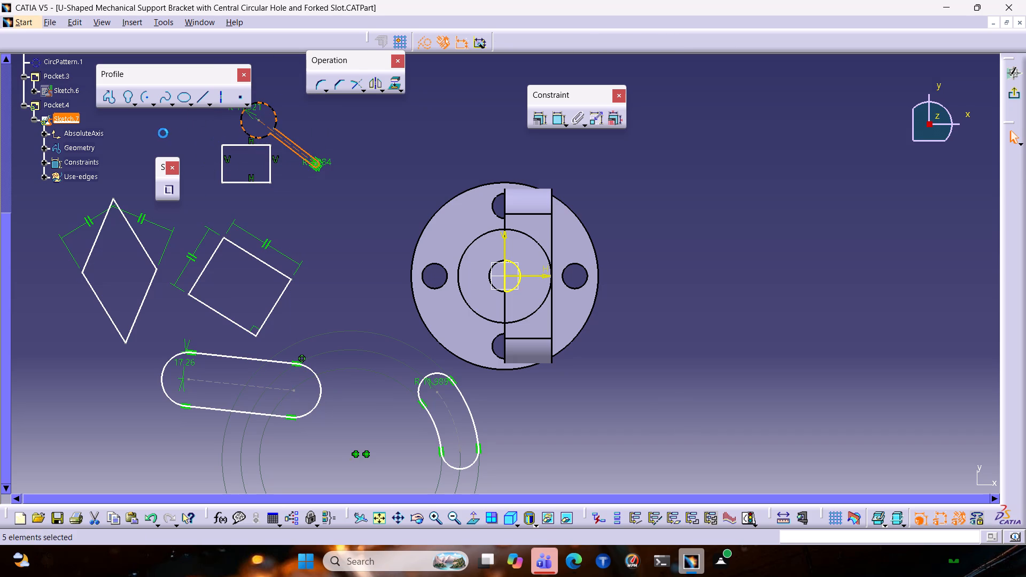
Draw a six-sided polygon between the tilted rectangle and the flange.
{"action": "left_click", "coordinate": [136, 103]}
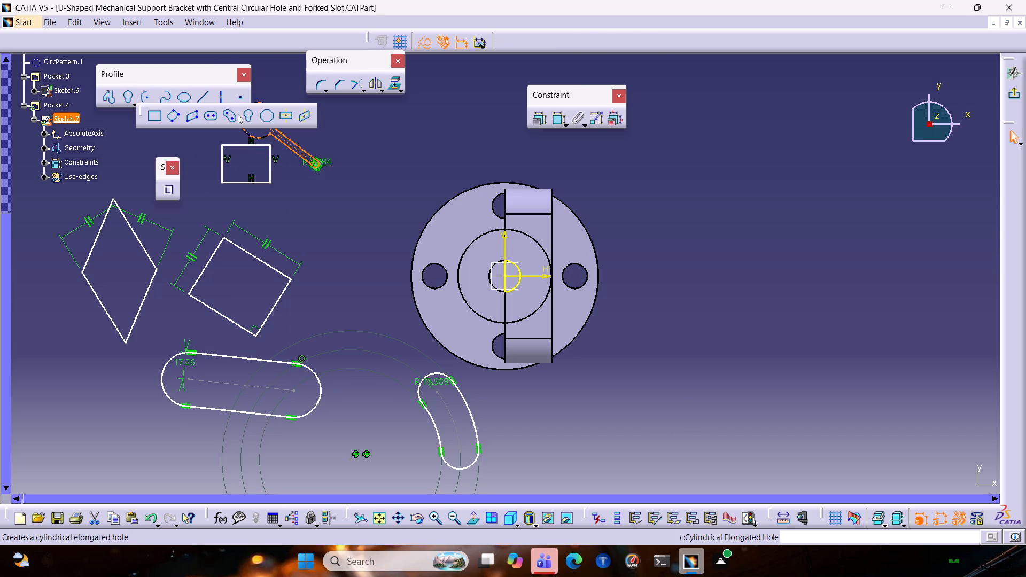
{"action": "left_click", "coordinate": [266, 113]}
{"action": "left_click", "coordinate": [337, 230]}
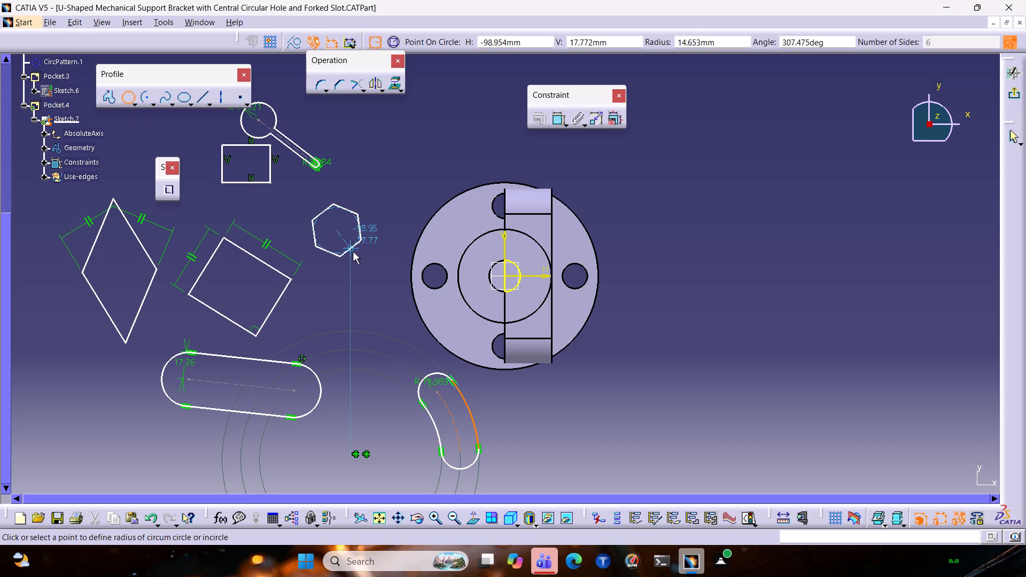
{"action": "left_click", "coordinate": [356, 256]}
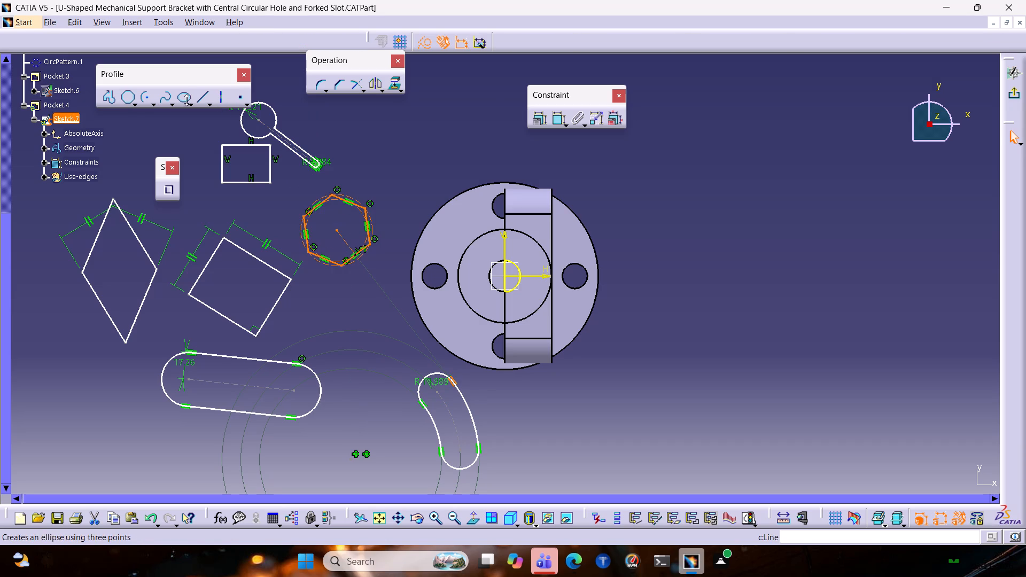
Draw a smaller six-sided polygon with a radius of about 12 mm above the first hexagon, beside the keyhole's narrow end.
{"action": "left_click", "coordinate": [129, 97]}
{"action": "left_click", "coordinate": [353, 154]}
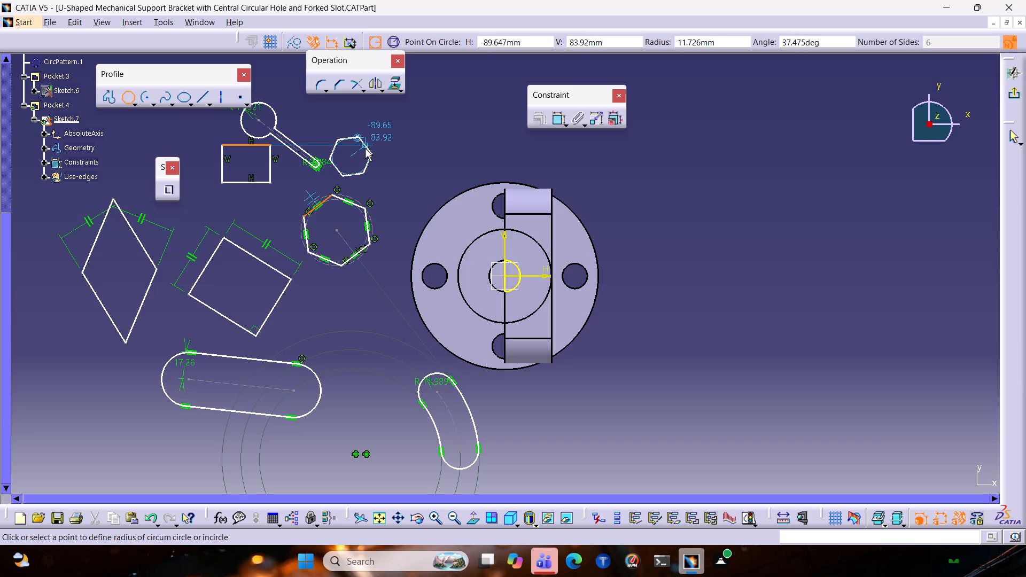
{"action": "left_click", "coordinate": [365, 149]}
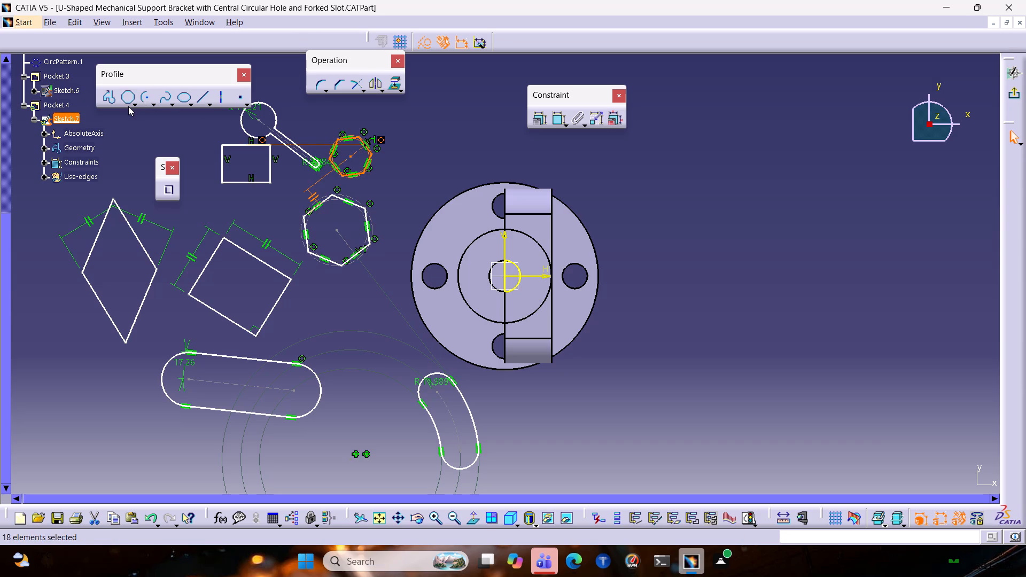
{"action": "left_click", "coordinate": [134, 106]}
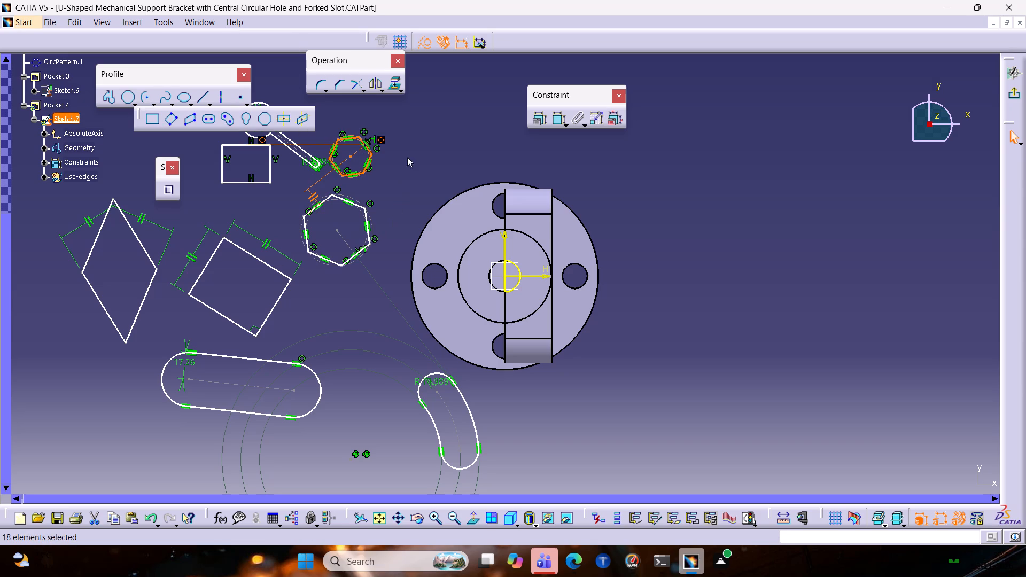
{"action": "left_click", "coordinate": [411, 122]}
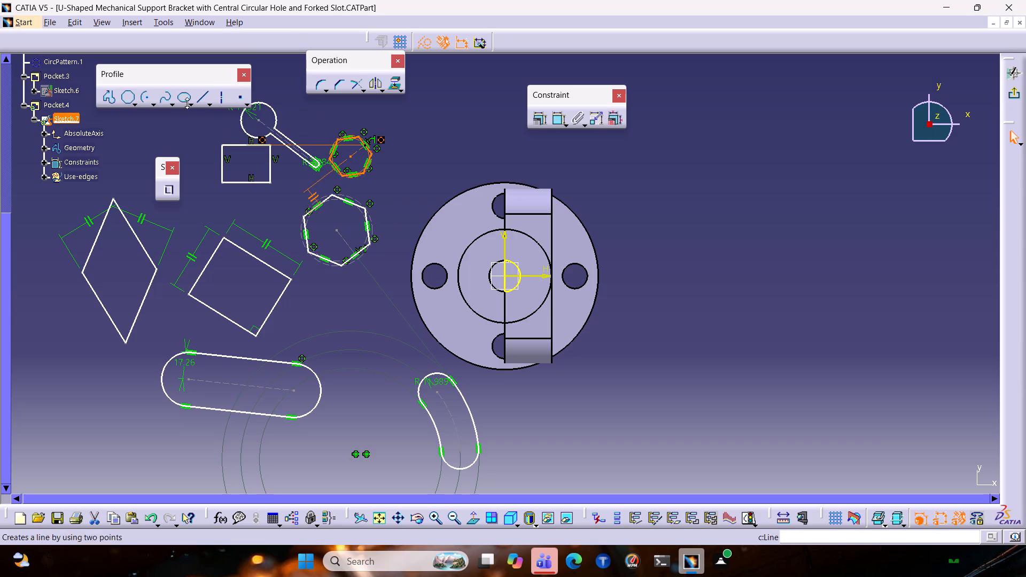
Draw a circle by centre and radius below the parallelogram, to the left of the straight elongated hole.
{"action": "left_click", "coordinate": [154, 103]}
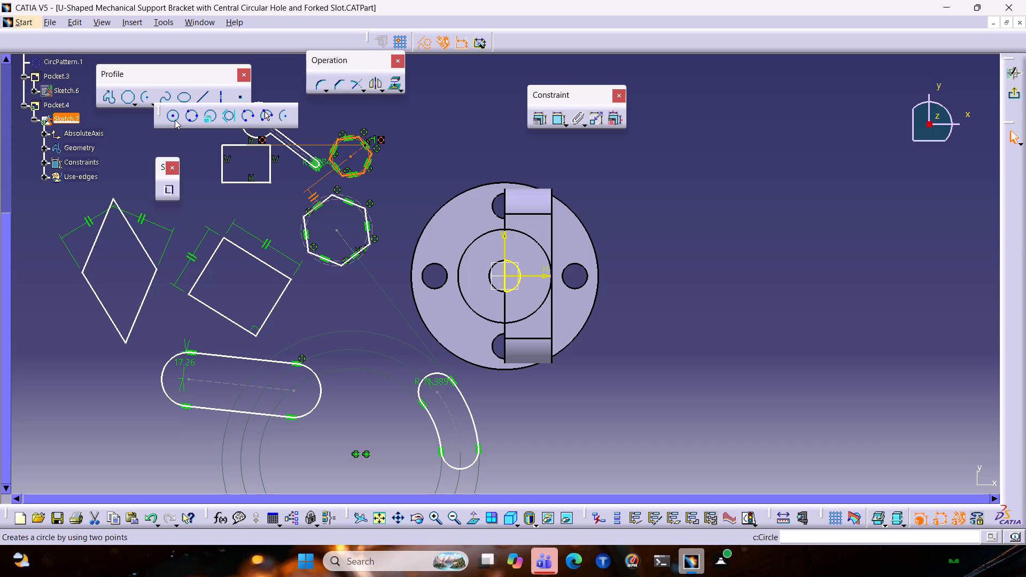
{"action": "left_click", "coordinate": [175, 120]}
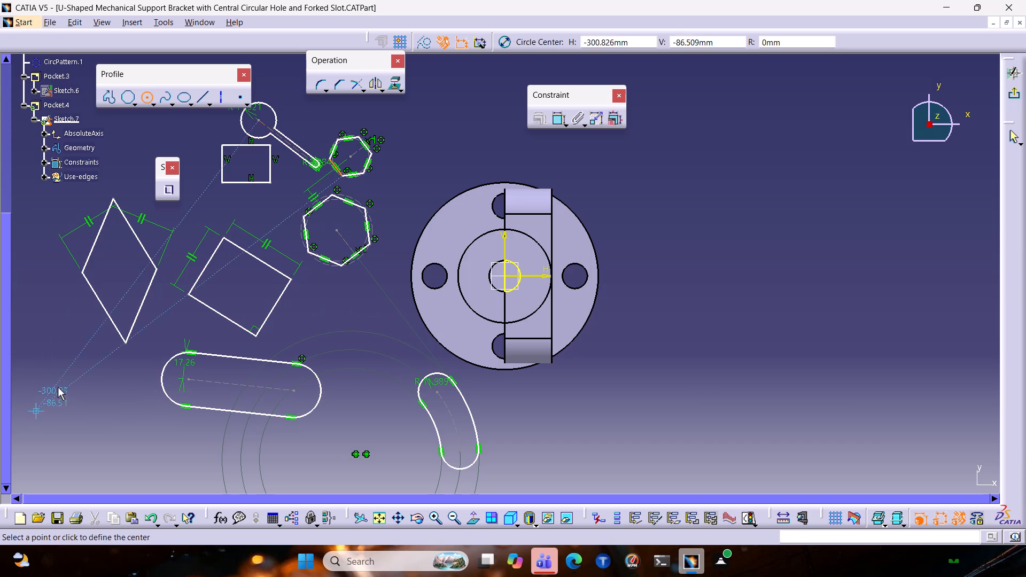
{"action": "left_click", "coordinate": [65, 386]}
{"action": "left_click", "coordinate": [91, 394]}
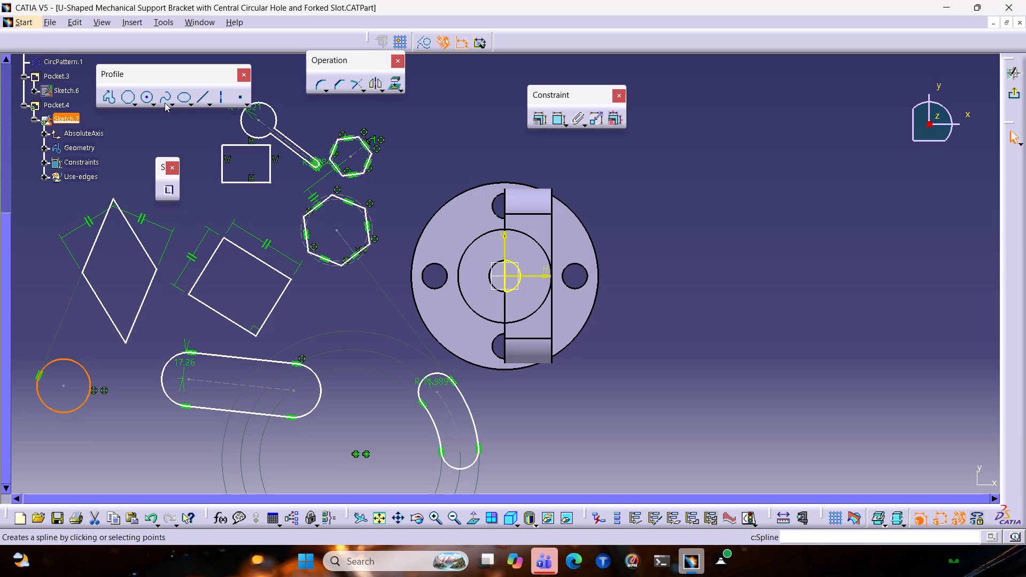
Draw an ellipse with a major radius of about 21 mm below the larger hexagon, just above the straight elongated hole's end.
{"action": "left_click", "coordinate": [189, 102]}
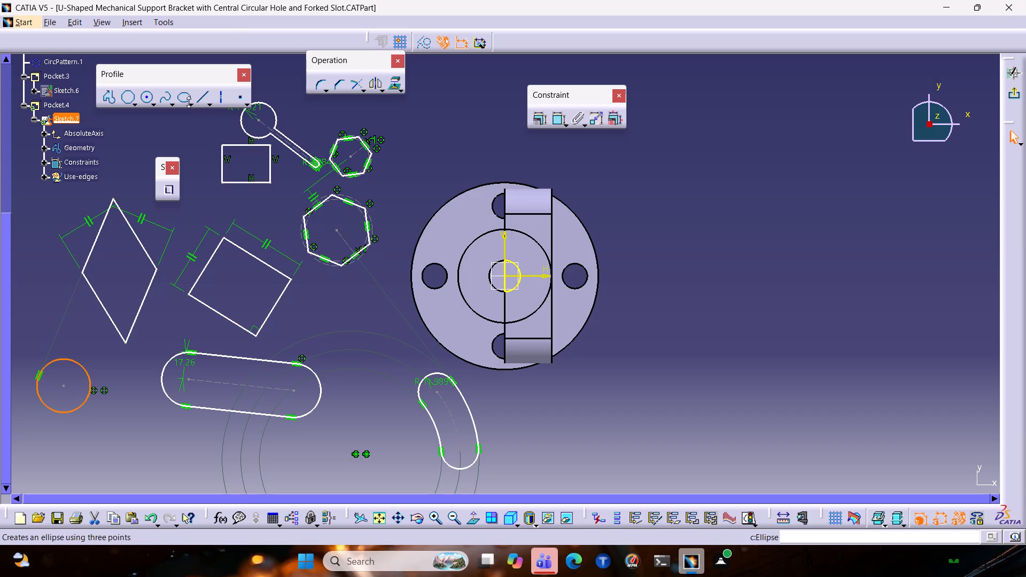
{"action": "left_click", "coordinate": [206, 115]}
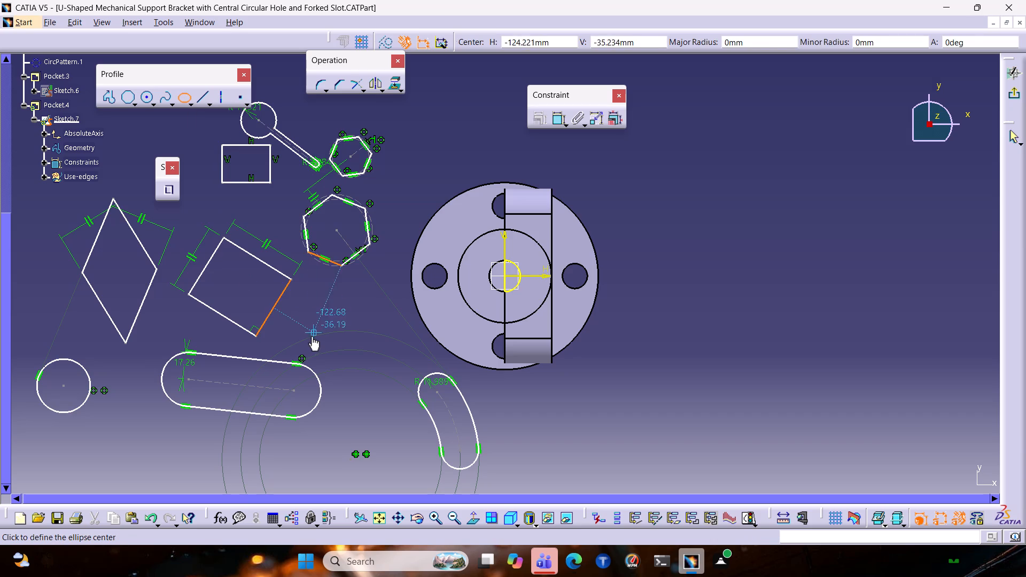
{"action": "left_click", "coordinate": [319, 331]}
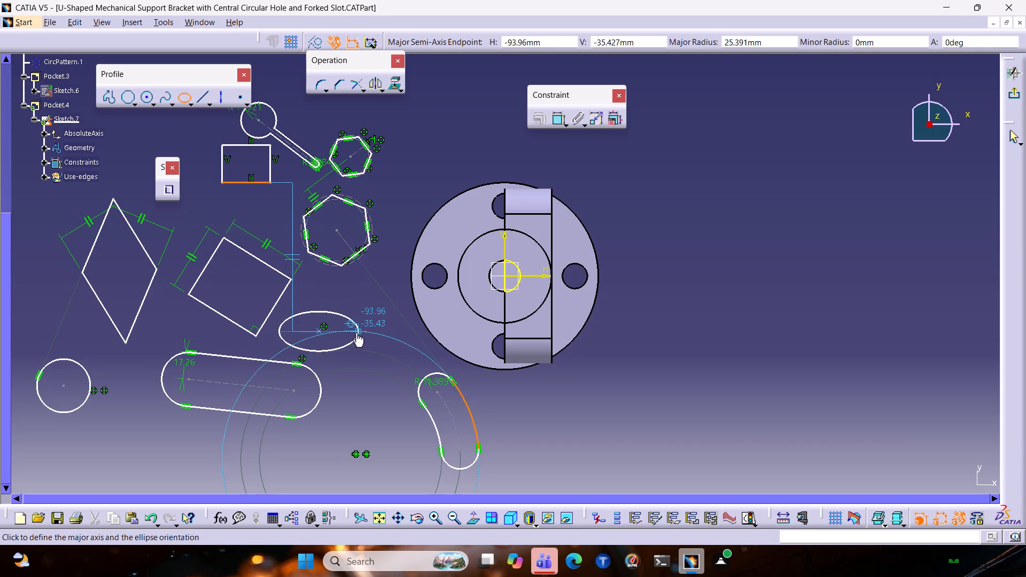
{"action": "left_click", "coordinate": [348, 333]}
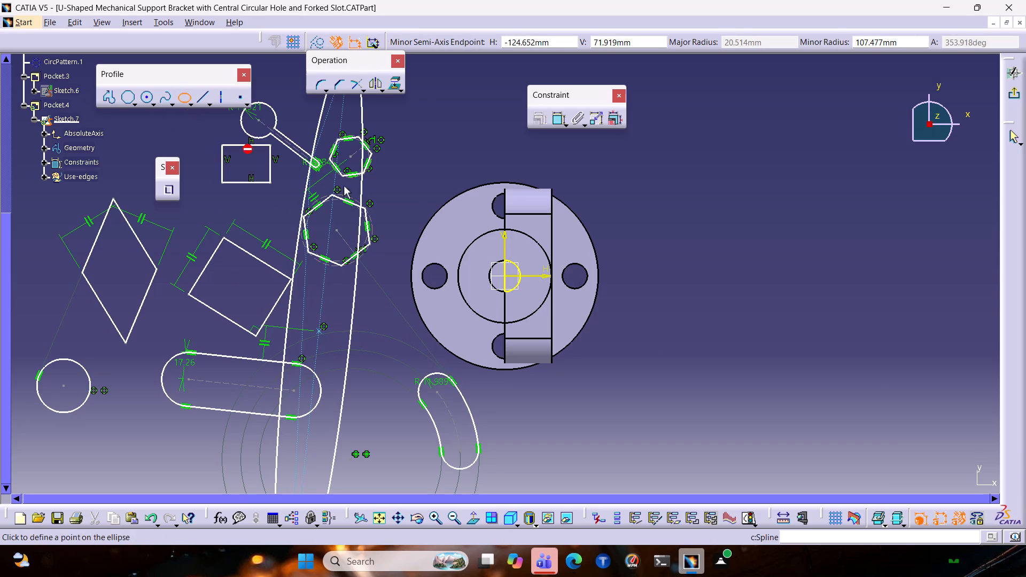
{"action": "left_click", "coordinate": [342, 317]}
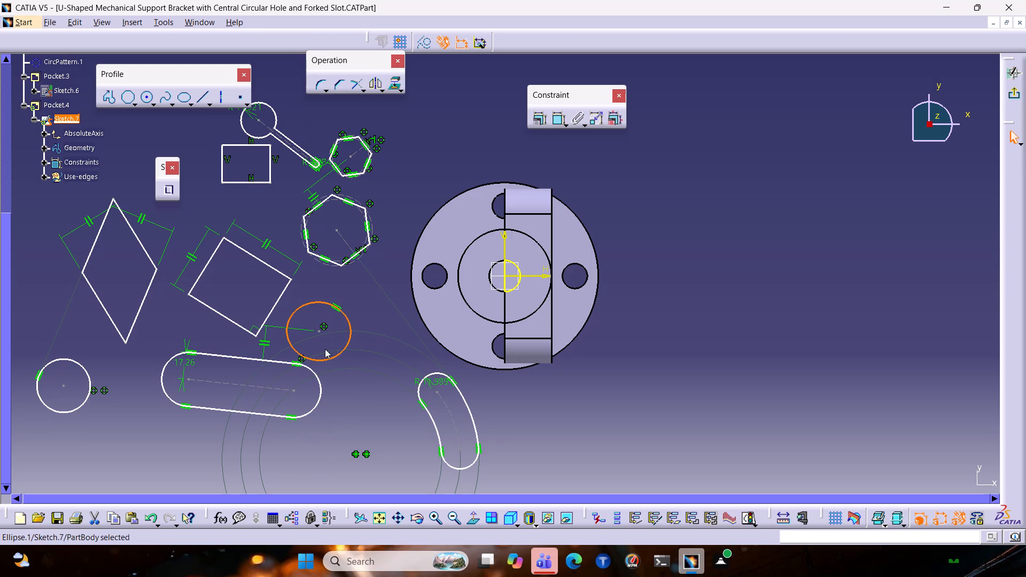
Draw a three-point circle in the empty area to the right of the flange.
{"action": "left_click", "coordinate": [149, 104]}
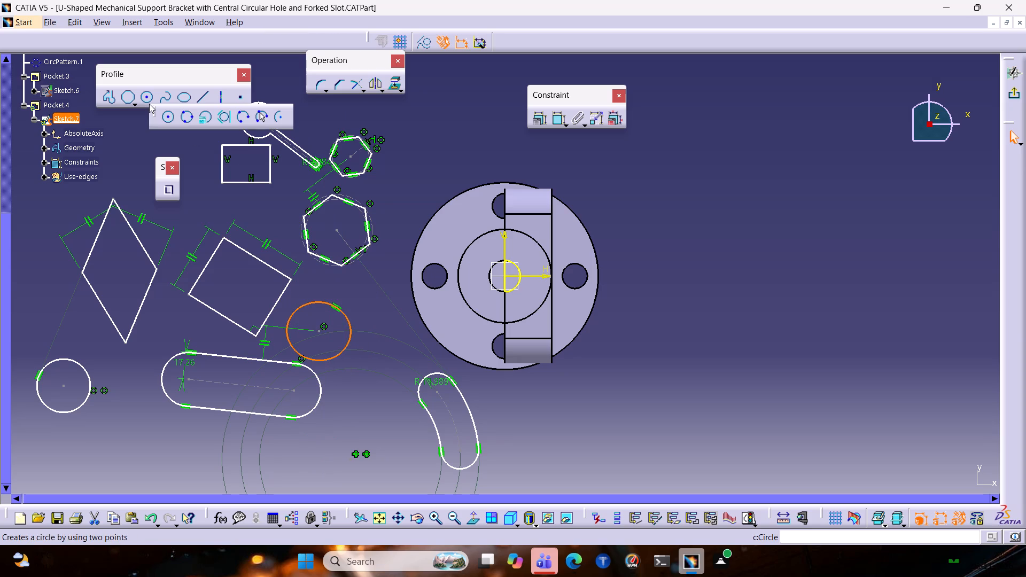
{"action": "left_click", "coordinate": [190, 117]}
{"action": "left_click", "coordinate": [712, 220]}
{"action": "left_click", "coordinate": [737, 159]}
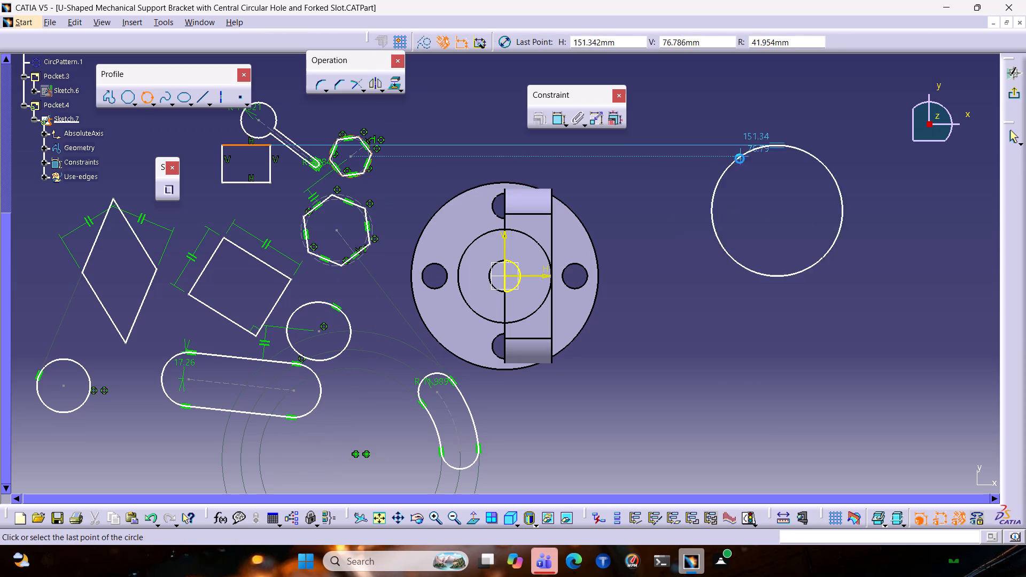
{"action": "left_click", "coordinate": [781, 253]}
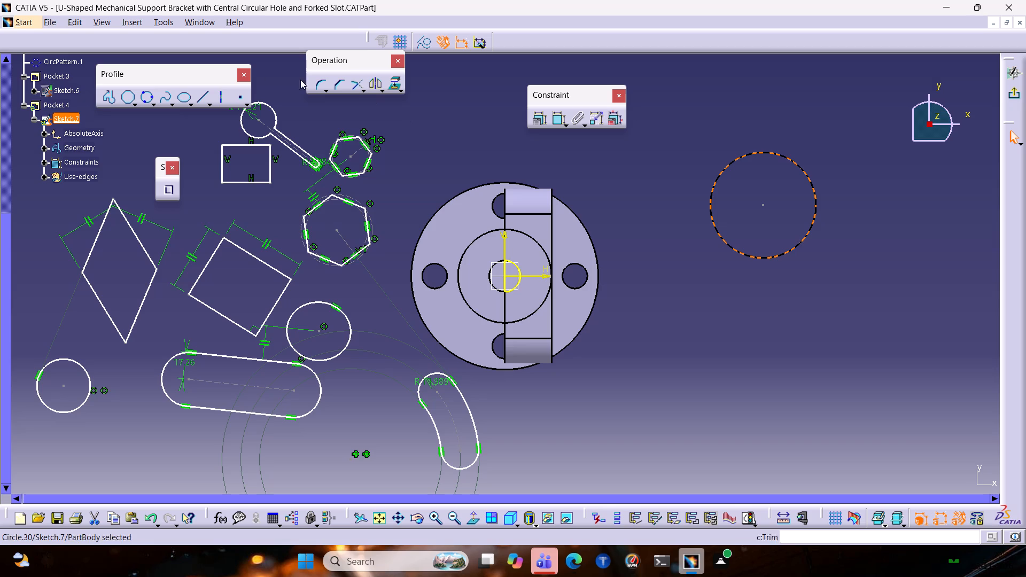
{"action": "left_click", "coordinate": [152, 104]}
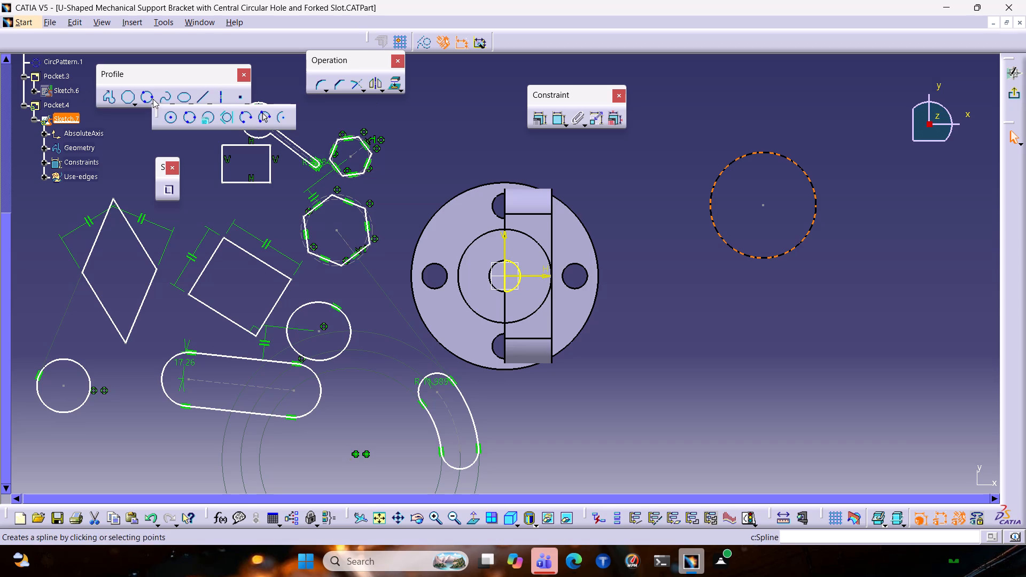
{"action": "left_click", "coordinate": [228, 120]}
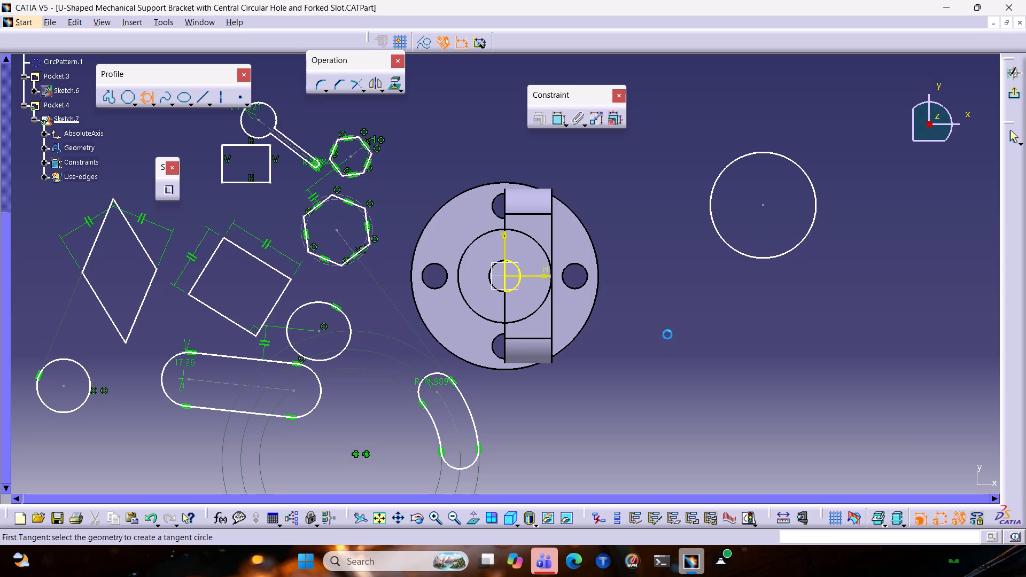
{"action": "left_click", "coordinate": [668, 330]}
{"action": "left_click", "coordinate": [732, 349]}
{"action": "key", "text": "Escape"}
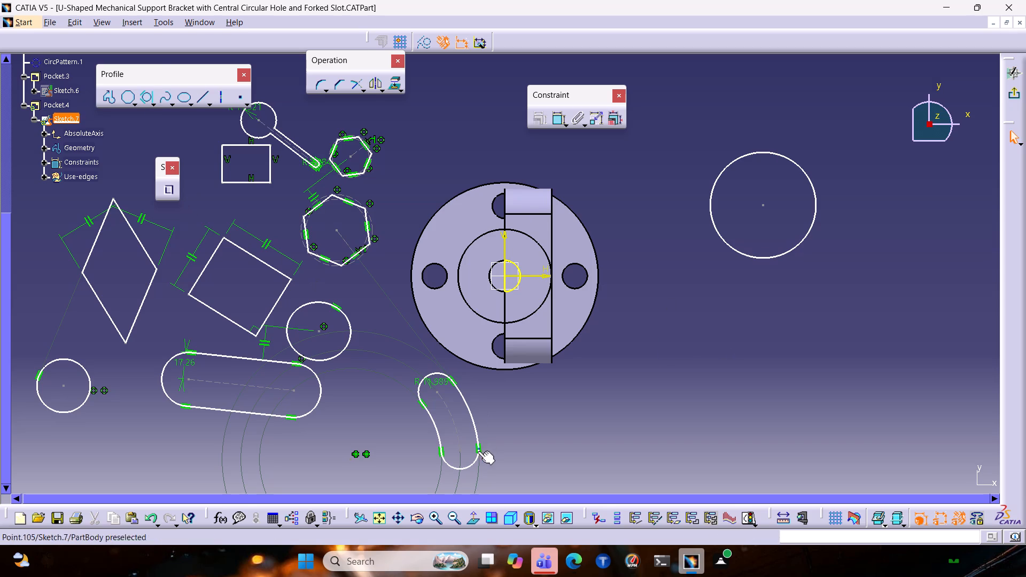
Select the sketch geometry enclosed by the area below the ellipse, spanning the two elongated holes and the lower-left circle's centre.
{"action": "left_click_drag", "start_coordinate": [568, 459], "coordinate": [73, 360]}
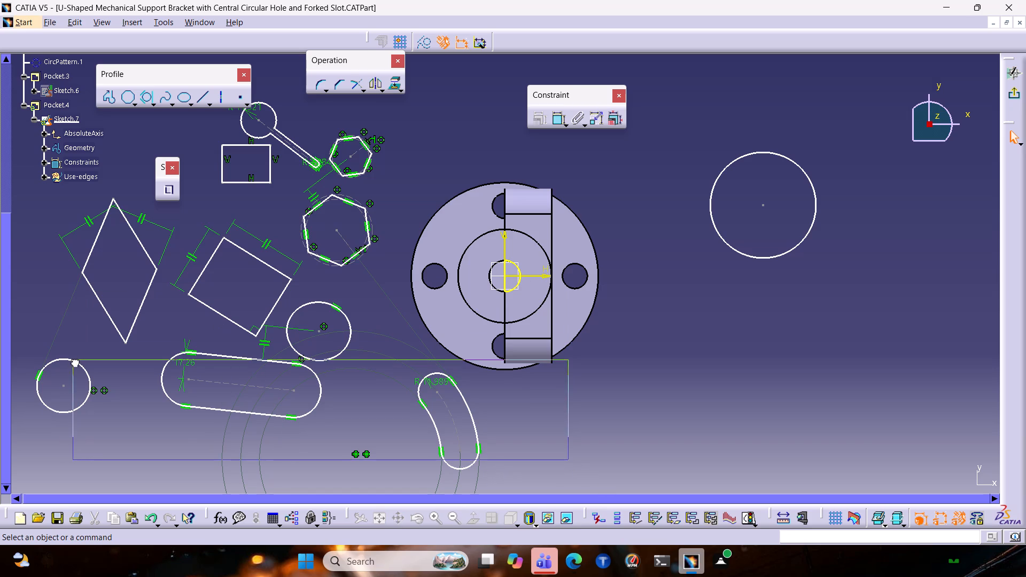
{"action": "left_click_drag", "start_coordinate": [73, 360], "coordinate": [48, 377]}
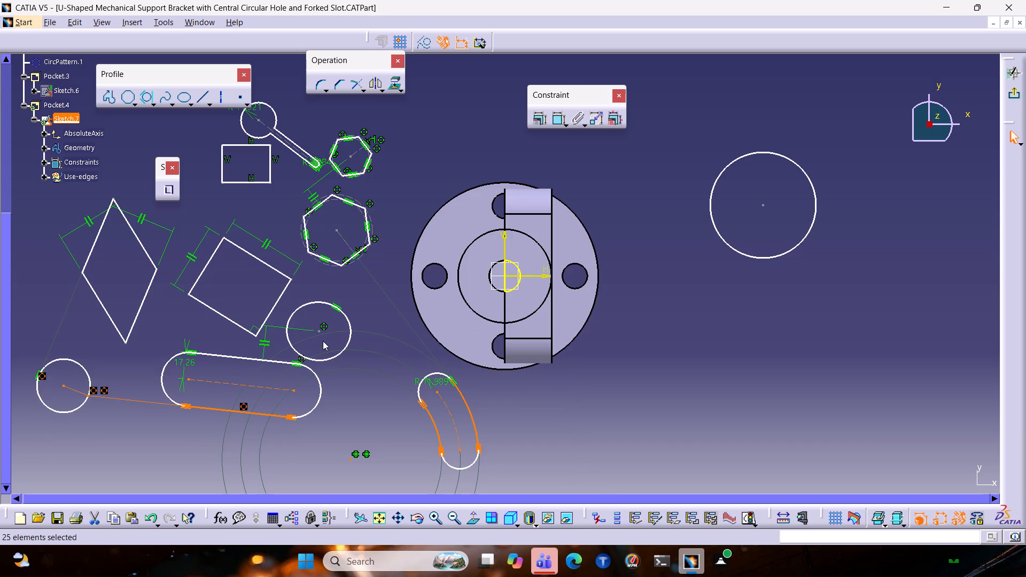
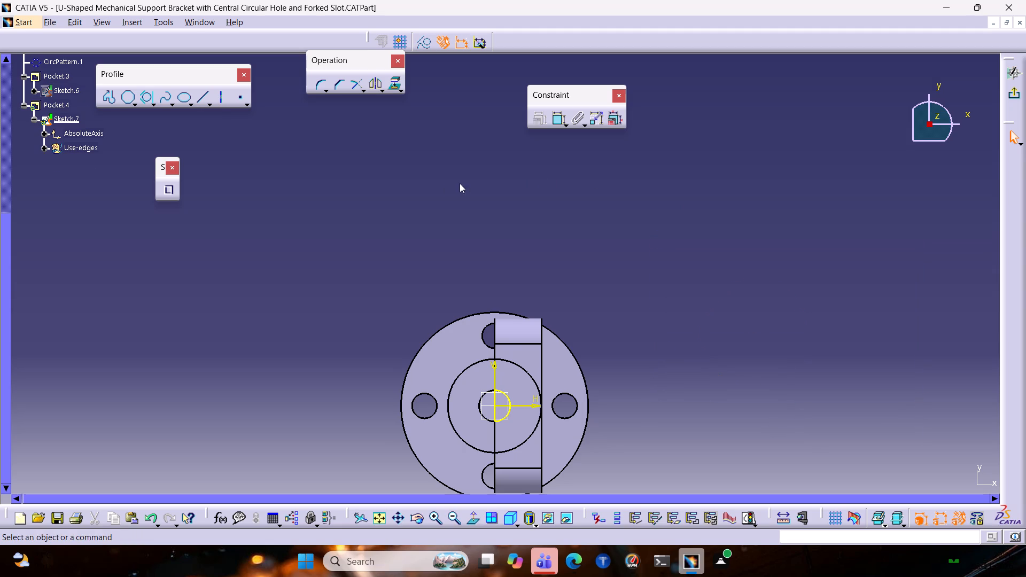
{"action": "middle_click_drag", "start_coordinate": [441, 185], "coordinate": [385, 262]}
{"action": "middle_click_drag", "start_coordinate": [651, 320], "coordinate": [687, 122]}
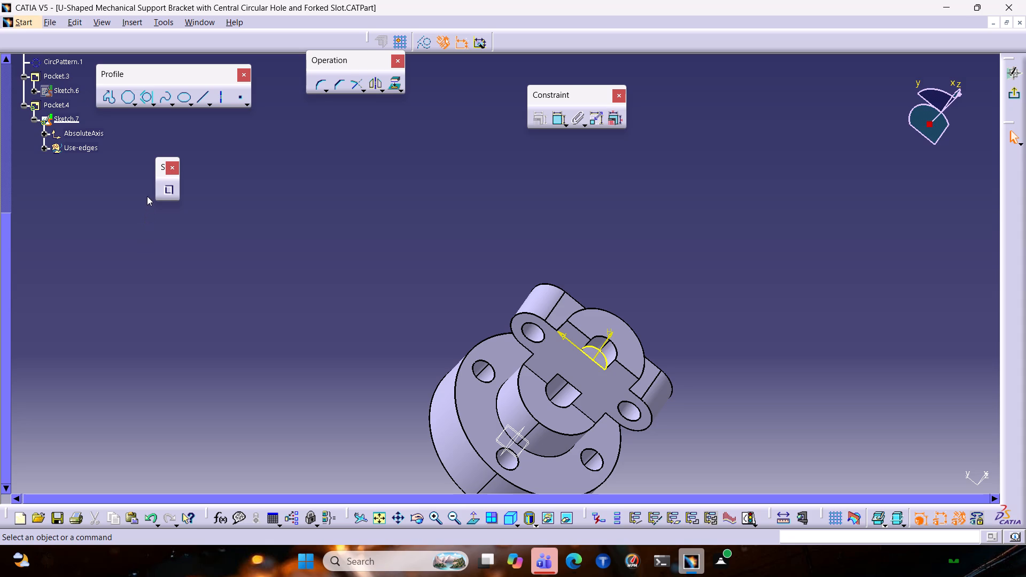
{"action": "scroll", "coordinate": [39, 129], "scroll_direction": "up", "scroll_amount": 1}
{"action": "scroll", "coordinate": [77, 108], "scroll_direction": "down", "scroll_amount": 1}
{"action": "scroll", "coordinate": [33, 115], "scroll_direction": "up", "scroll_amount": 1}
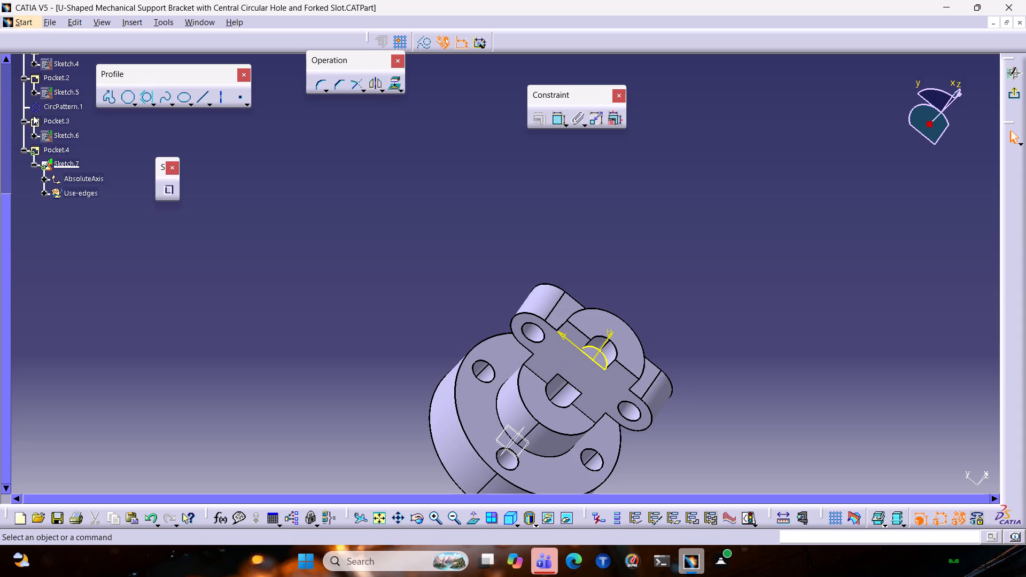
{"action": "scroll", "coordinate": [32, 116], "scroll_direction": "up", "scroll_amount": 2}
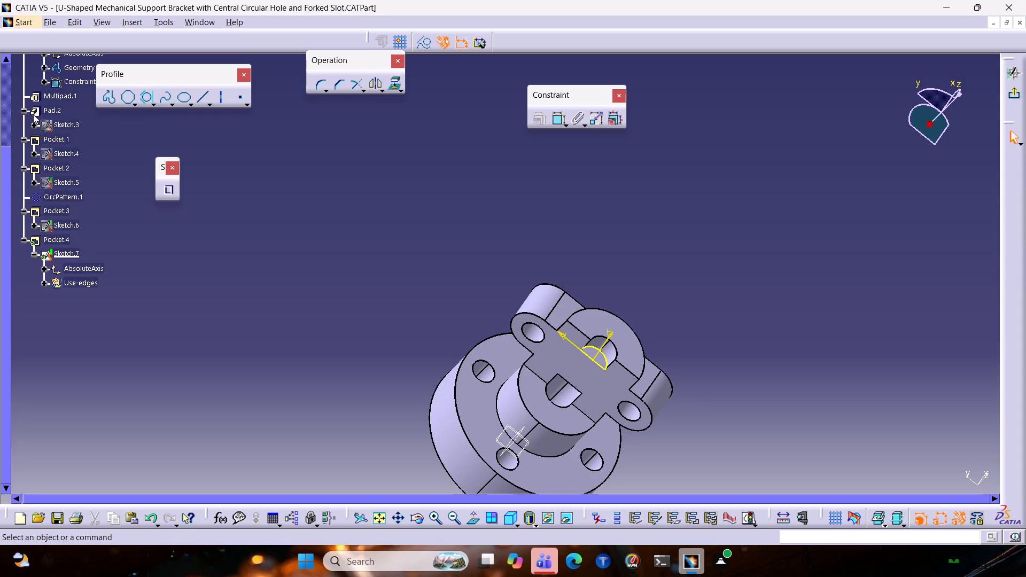
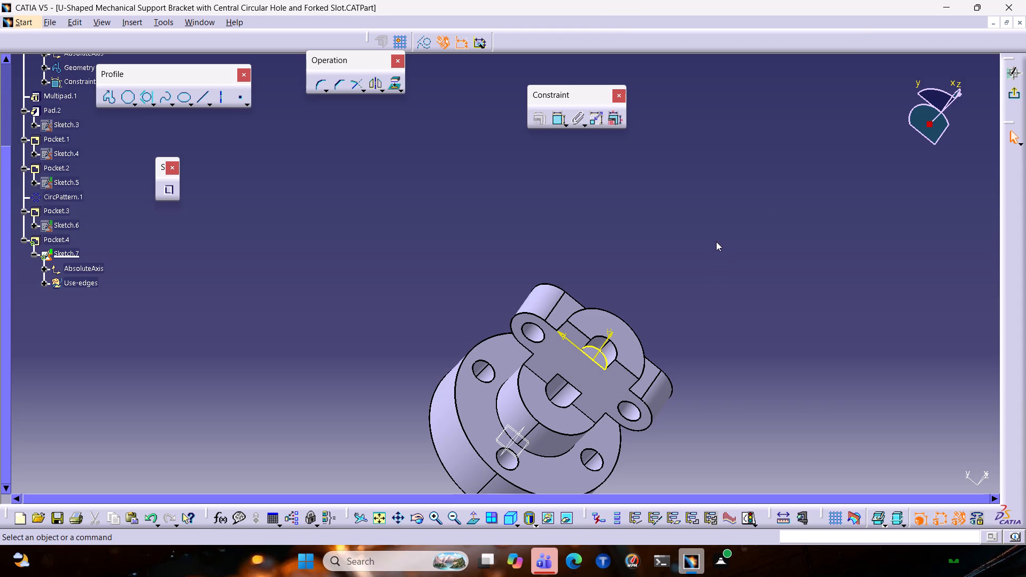
Examine the bracket's round base flange, central hub and drilled side lugs around the Pocket.4 sketch from several angles.
{"action": "middle_click_drag", "start_coordinate": [711, 367], "coordinate": [594, 244]}
{"action": "right_click_drag", "start_coordinate": [711, 367], "coordinate": [594, 244]}
{"action": "middle_click_drag", "start_coordinate": [800, 331], "coordinate": [777, 202]}
{"action": "middle_click_drag", "start_coordinate": [704, 232], "coordinate": [733, 370]}
{"action": "right_click_drag", "start_coordinate": [704, 232], "coordinate": [733, 370]}
{"action": "right_click_drag", "start_coordinate": [743, 339], "coordinate": [776, 254]}
{"action": "middle_click_drag", "start_coordinate": [743, 339], "coordinate": [776, 254]}
{"action": "middle_click_drag", "start_coordinate": [768, 259], "coordinate": [812, 183]}
{"action": "right_click", "coordinate": [790, 228]}
{"action": "middle_click_drag", "start_coordinate": [926, 191], "coordinate": [759, 344]}
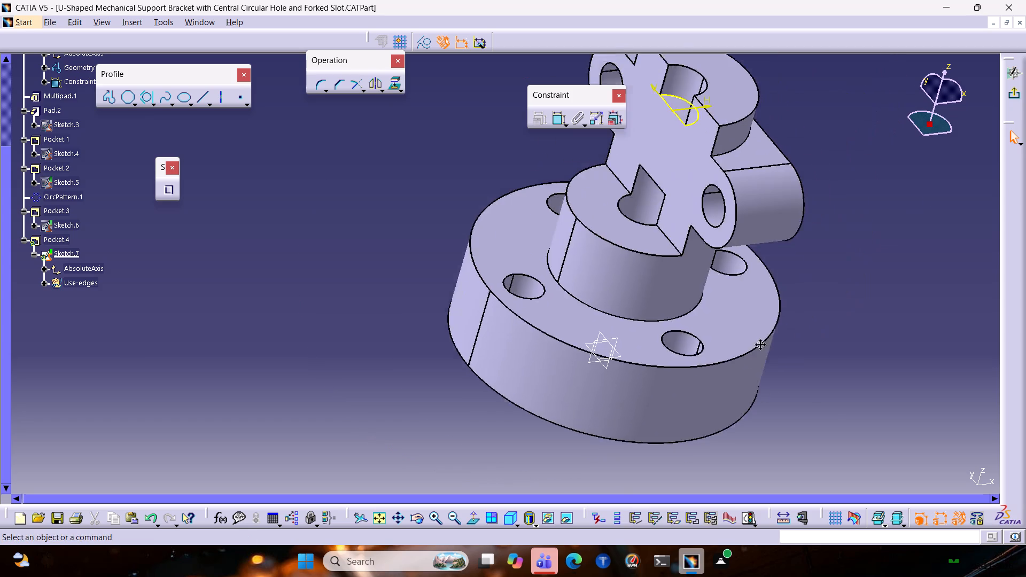
{"action": "middle_click_drag", "start_coordinate": [759, 344], "coordinate": [288, 348]}
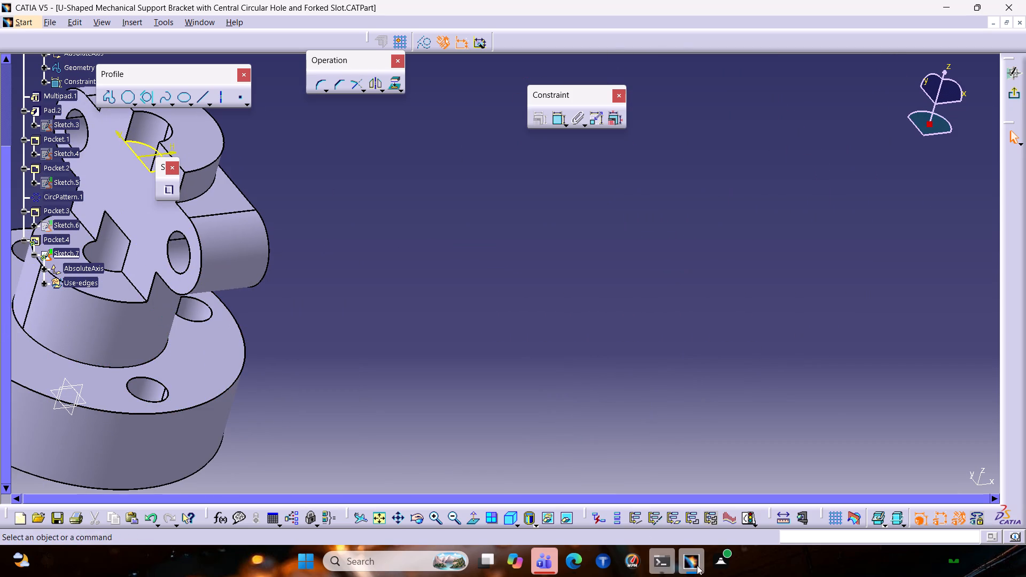
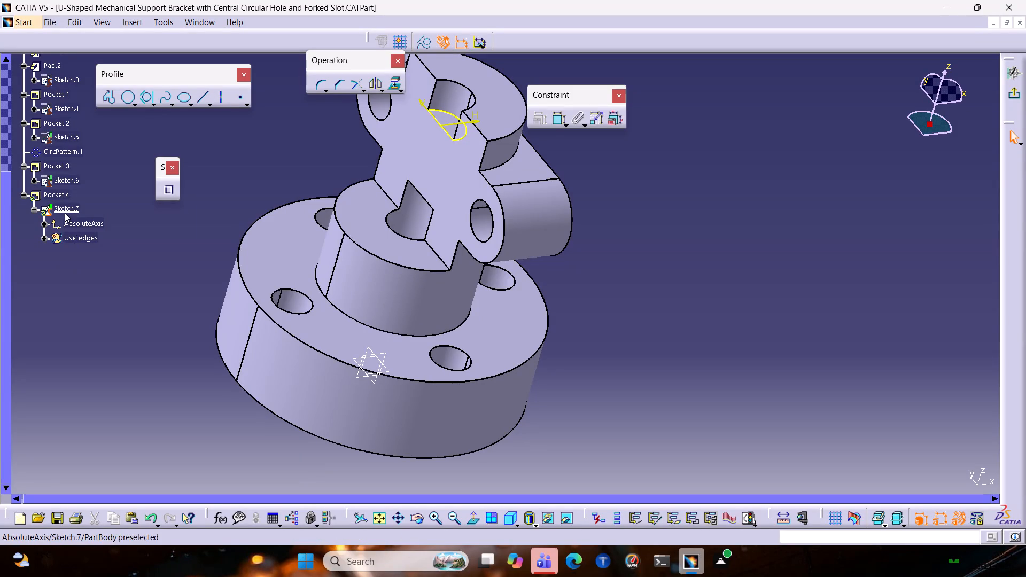
Select Sketch.7 under Pocket.4 and leave the sketch to return to the solid bracket model.
{"action": "double_click", "coordinate": [65, 208]}
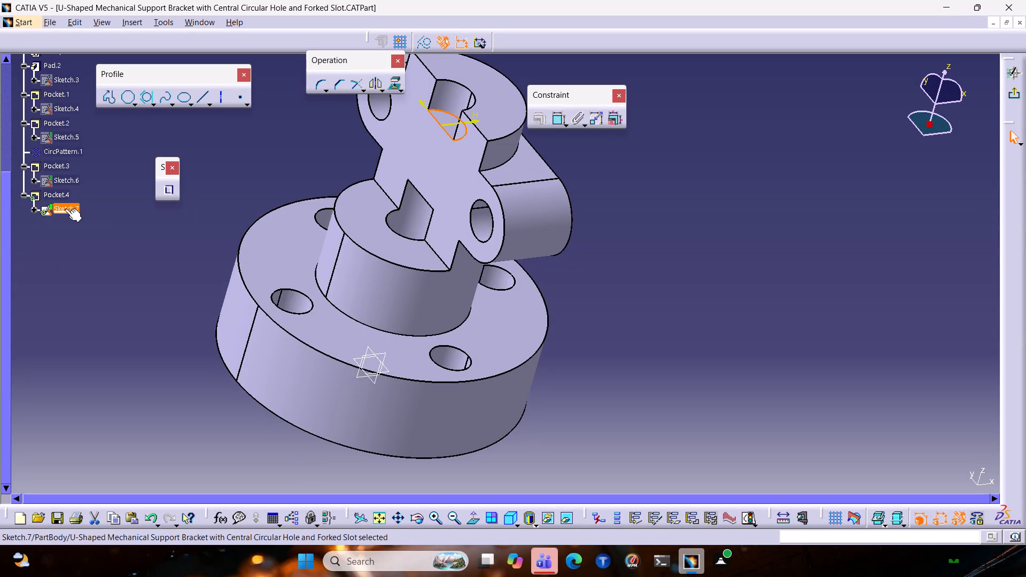
{"action": "double_click", "coordinate": [57, 208]}
{"action": "left_click", "coordinate": [73, 214]}
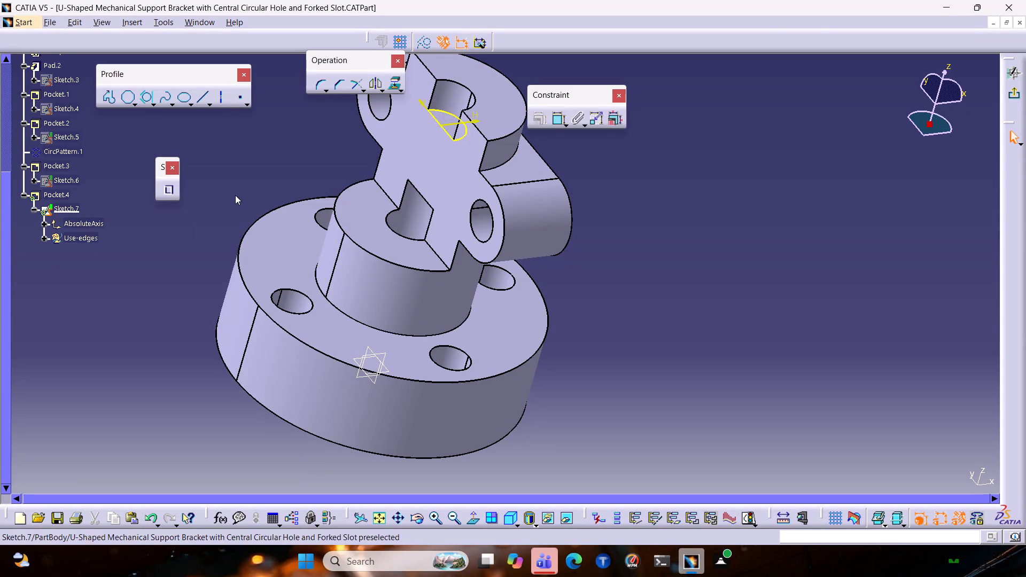
{"action": "left_click", "coordinate": [1014, 91]}
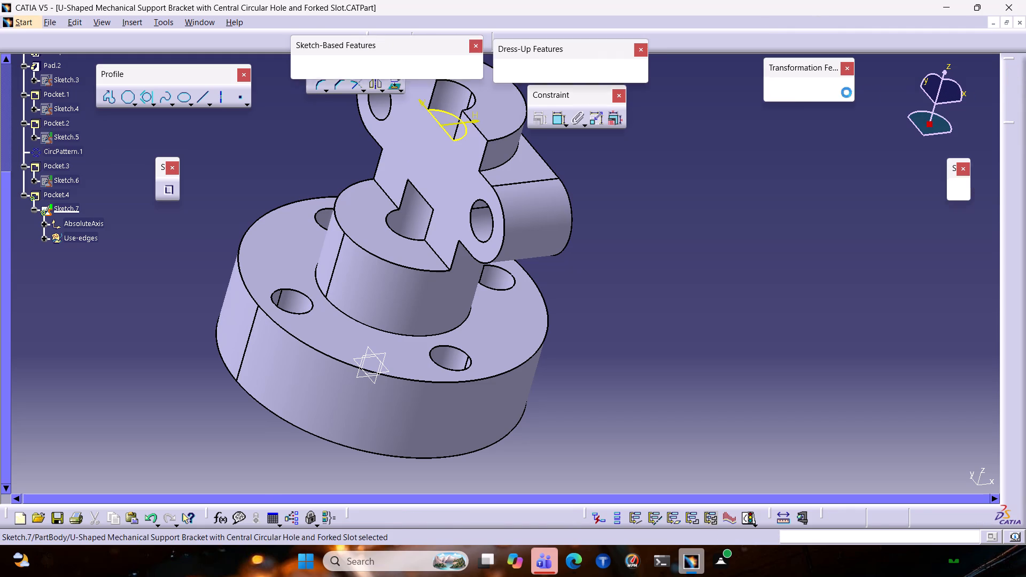
Examine the bracket's central half-round slot, drilled side lugs and base flange holes from the front and from above.
{"action": "middle_click_drag", "start_coordinate": [652, 179], "coordinate": [617, 272]}
{"action": "right_click_drag", "start_coordinate": [631, 254], "coordinate": [617, 272]}
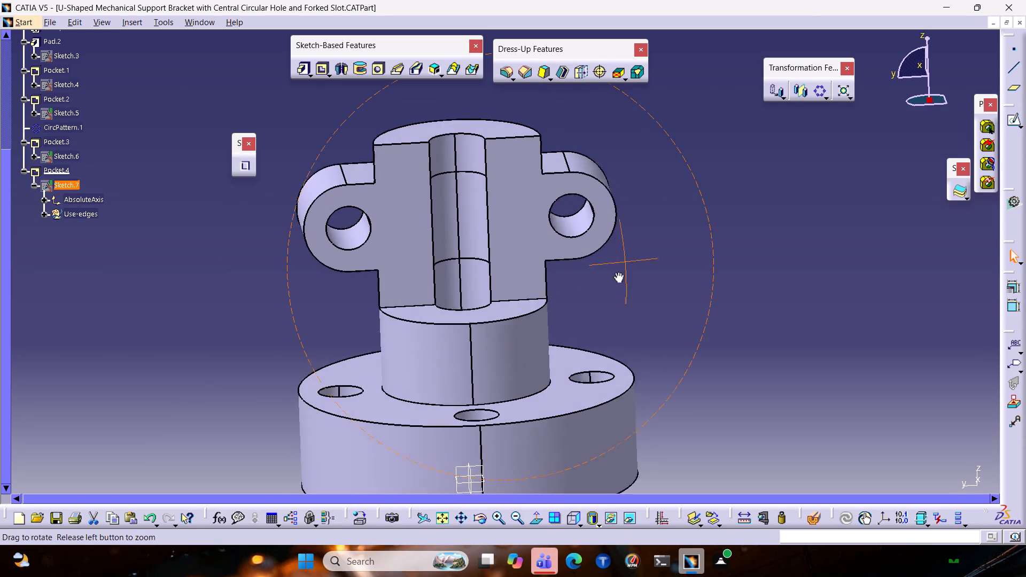
{"action": "right_click_drag", "start_coordinate": [617, 272], "coordinate": [114, 353]}
{"action": "middle_click_drag", "start_coordinate": [617, 272], "coordinate": [637, 306]}
{"action": "right_click_drag", "start_coordinate": [320, 322], "coordinate": [637, 307]}
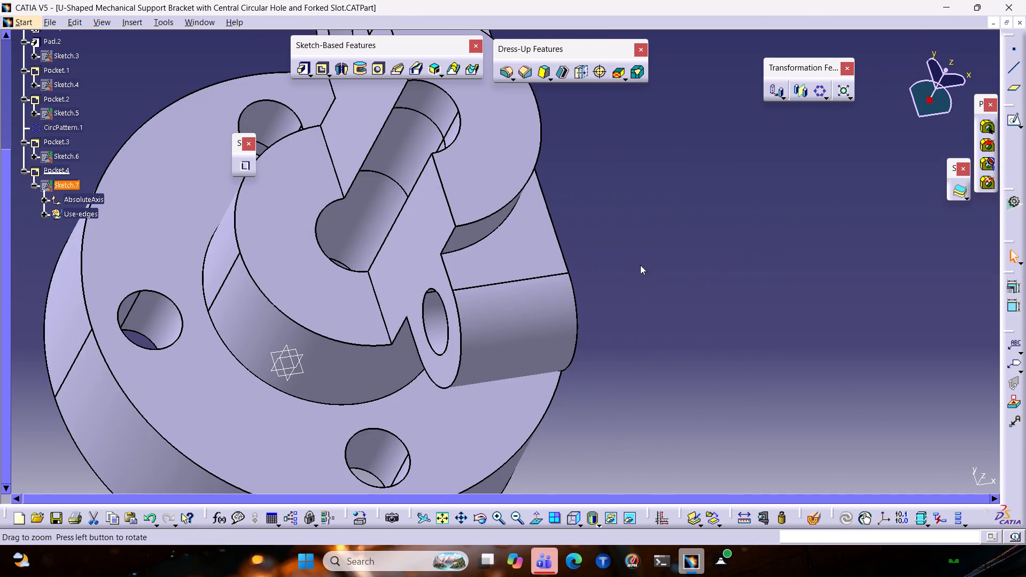
{"action": "right_click_drag", "start_coordinate": [642, 220], "coordinate": [591, 341]}
{"action": "middle_click_drag", "start_coordinate": [628, 251], "coordinate": [594, 323]}
{"action": "right_click_drag", "start_coordinate": [608, 200], "coordinate": [545, 330]}
{"action": "middle_click_drag", "start_coordinate": [706, 153], "coordinate": [660, 217]}
{"action": "right_click_drag", "start_coordinate": [706, 153], "coordinate": [660, 217]}
{"action": "right_click_drag", "start_coordinate": [687, 136], "coordinate": [642, 225]}
{"action": "middle_click_drag", "start_coordinate": [685, 142], "coordinate": [642, 225]}
{"action": "scroll", "coordinate": [682, 145], "scroll_direction": "down", "scroll_amount": 1}
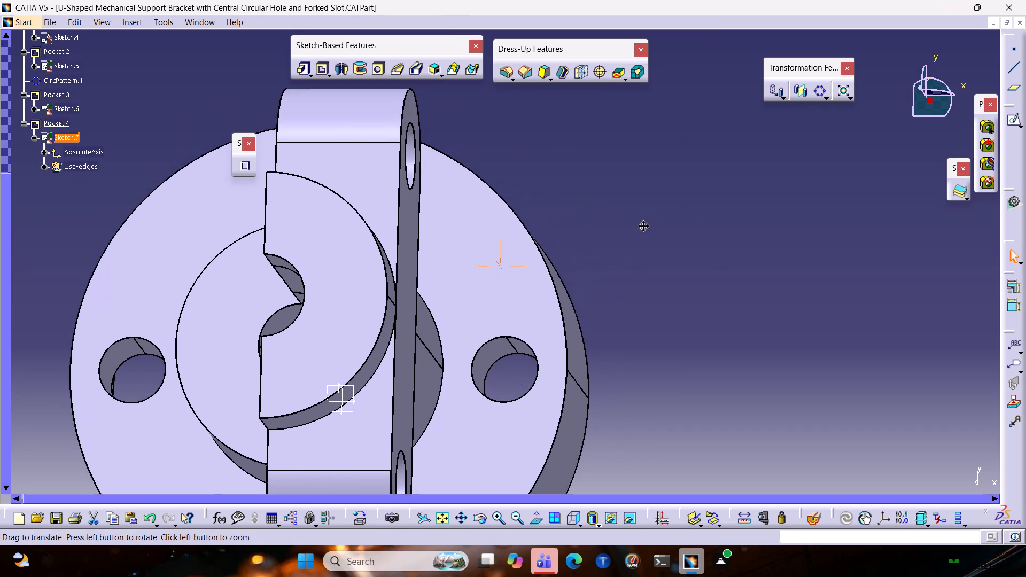
{"action": "right_click_drag", "start_coordinate": [642, 225], "coordinate": [642, 227]}
{"action": "middle_click_drag", "start_coordinate": [642, 225], "coordinate": [642, 227]}
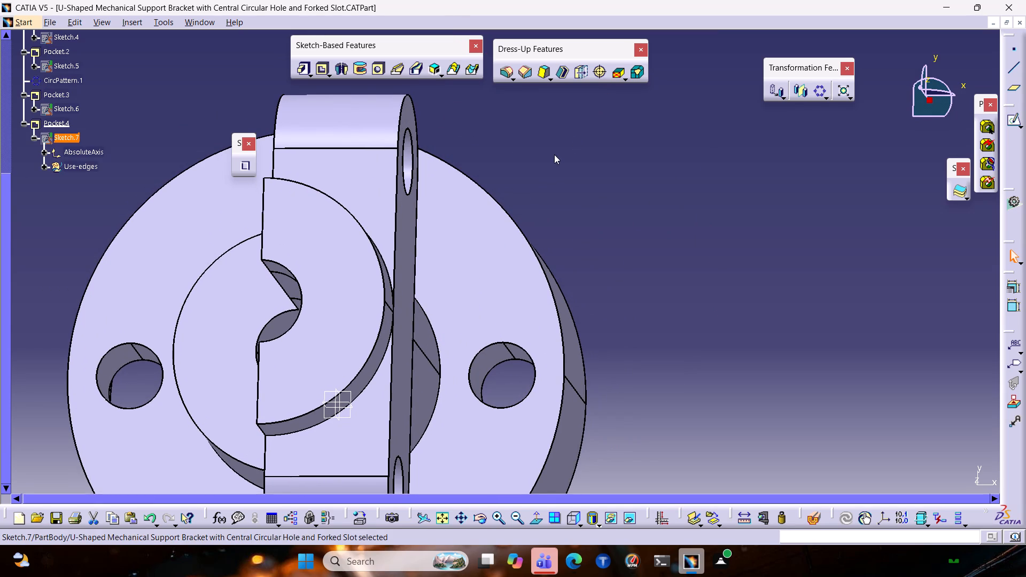
Examine the whole bracket from all sides, including the lugs' back face, the flange's recessed underside and the split hub.
{"action": "middle_click_drag", "start_coordinate": [554, 154], "coordinate": [534, 204], "text": "ctrl"}
{"action": "middle_click_drag", "start_coordinate": [605, 318], "coordinate": [336, 276]}
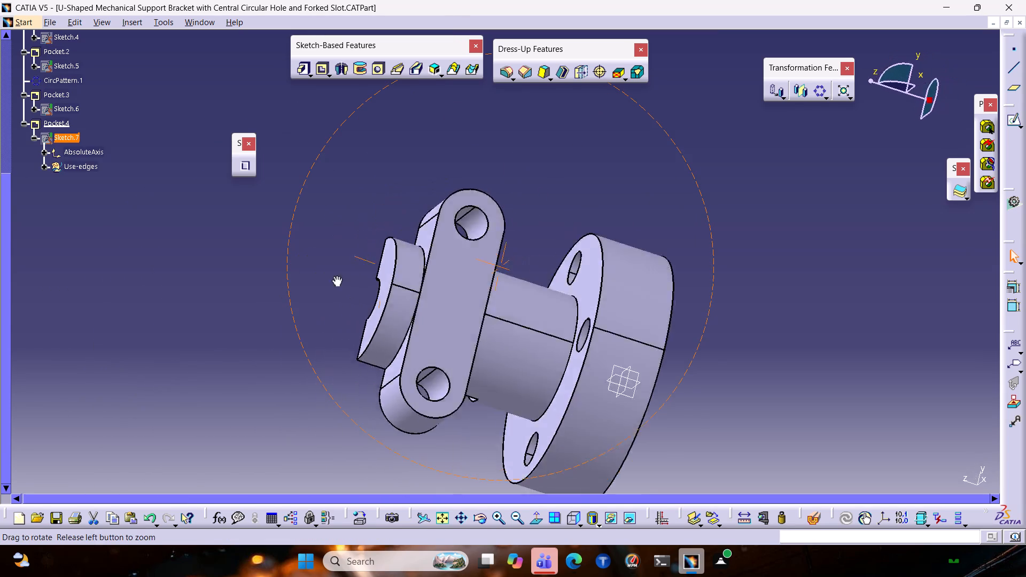
{"action": "middle_click_drag", "start_coordinate": [336, 276], "coordinate": [698, 261]}
{"action": "middle_click_drag", "start_coordinate": [586, 426], "coordinate": [417, 236]}
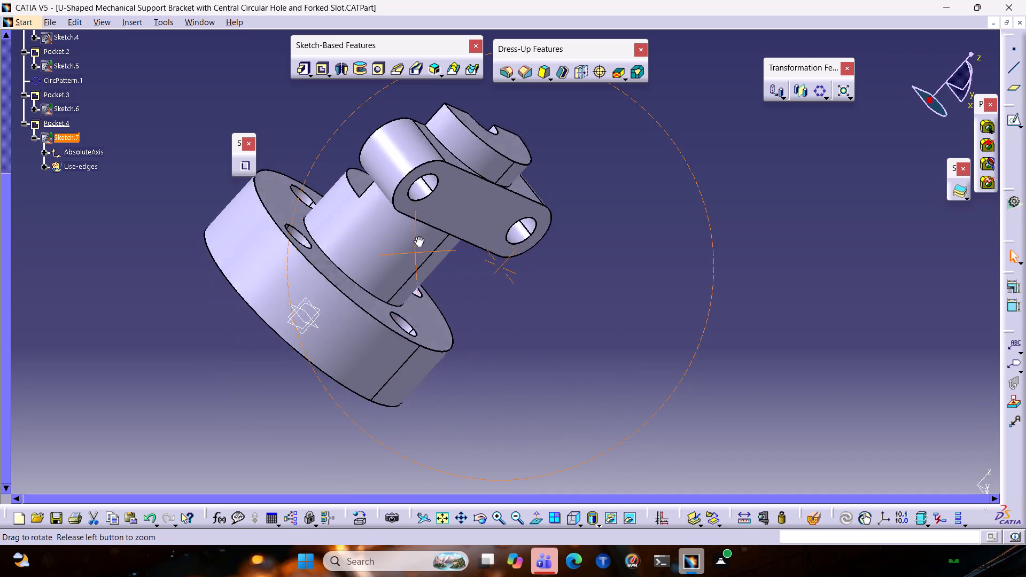
{"action": "middle_click_drag", "start_coordinate": [417, 236], "coordinate": [422, 212]}
{"action": "middle_click_drag", "start_coordinate": [559, 363], "coordinate": [607, 196]}
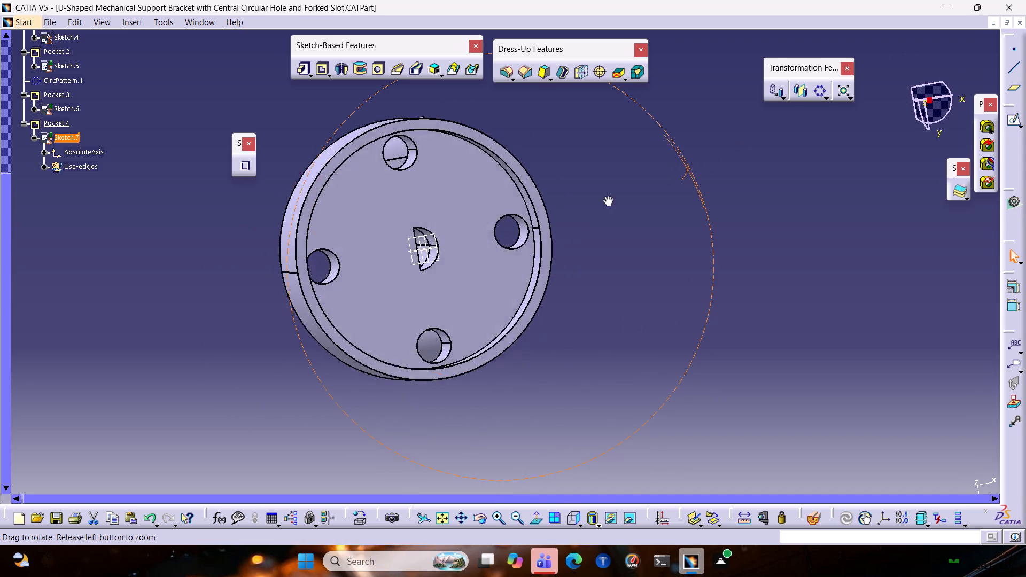
{"action": "middle_click_drag", "start_coordinate": [607, 196], "coordinate": [760, 159]}
{"action": "middle_click_drag", "start_coordinate": [612, 312], "coordinate": [612, 312]}
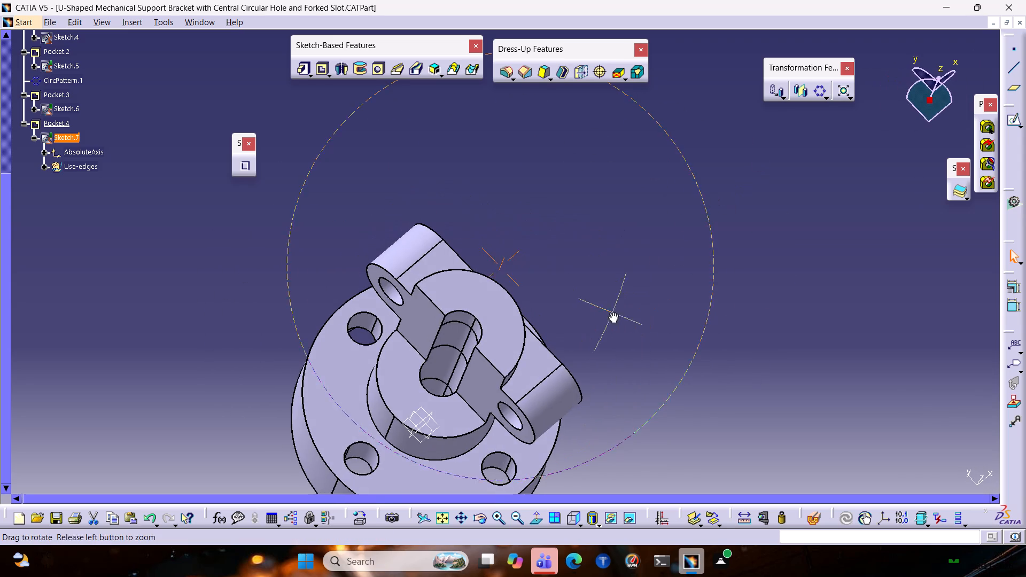
{"action": "middle_click_drag", "start_coordinate": [612, 312], "coordinate": [574, 387]}
{"action": "middle_click_drag", "start_coordinate": [588, 317], "coordinate": [262, 201]}
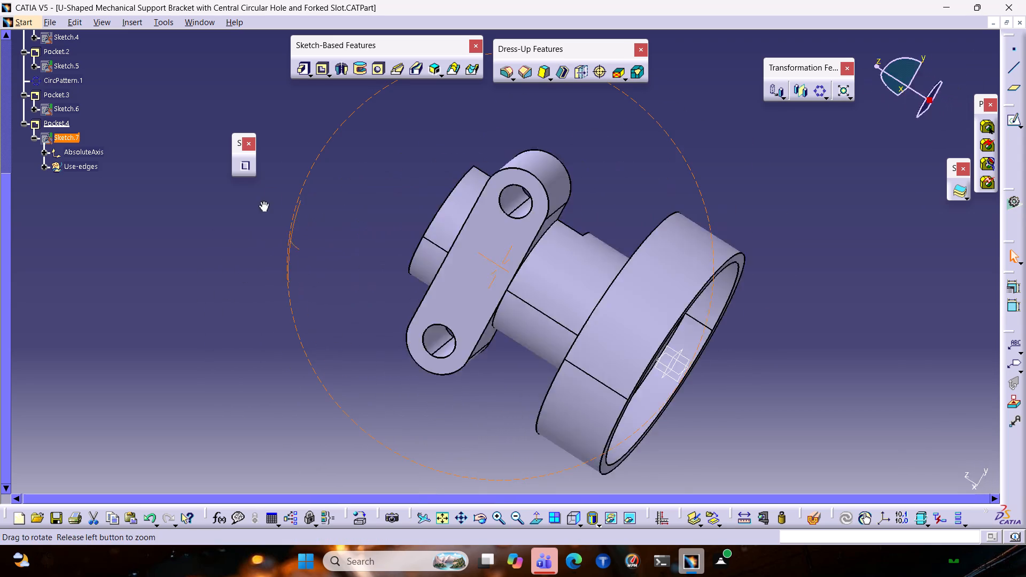
{"action": "middle_click_drag", "start_coordinate": [262, 201], "coordinate": [528, 174]}
{"action": "middle_click_drag", "start_coordinate": [590, 241], "coordinate": [589, 243], "text": "ctrl"}
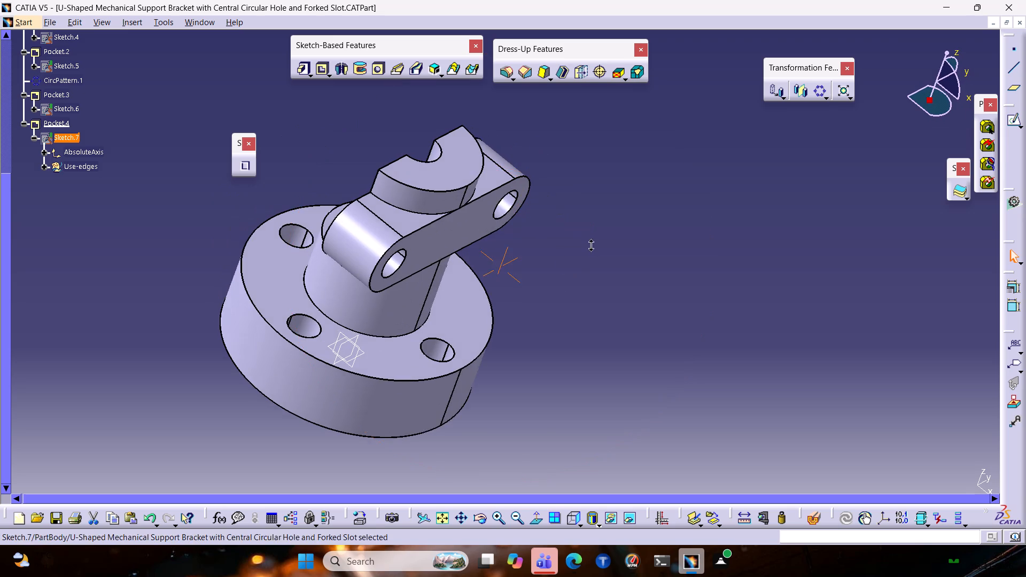
{"action": "middle_click_drag", "start_coordinate": [589, 243], "coordinate": [489, 311], "text": "ctrl"}
{"action": "middle_click_drag", "start_coordinate": [572, 305], "coordinate": [584, 226], "text": "ctrl"}
{"action": "middle_click_drag", "start_coordinate": [572, 330], "coordinate": [128, 310], "text": "ctrl"}
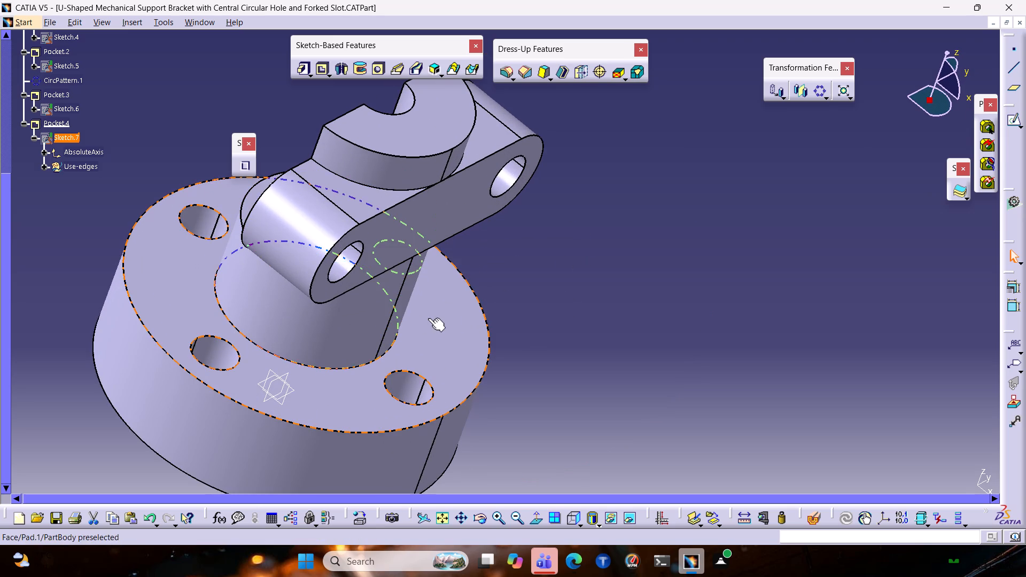
{"action": "middle_click_drag", "start_coordinate": [626, 277], "coordinate": [450, 320], "text": "ctrl"}
{"action": "middle_click_drag", "start_coordinate": [540, 338], "coordinate": [213, 338]}
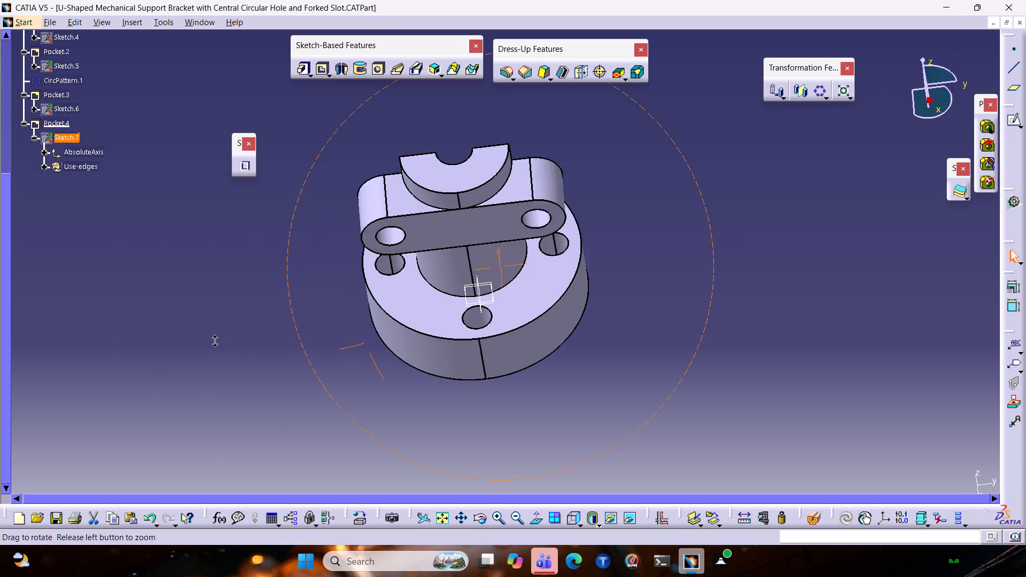
{"action": "middle_click_drag", "start_coordinate": [213, 338], "coordinate": [220, 333]}
{"action": "middle_click_drag", "start_coordinate": [731, 228], "coordinate": [821, 183], "text": "ctrl"}
{"action": "middle_click_drag", "start_coordinate": [880, 193], "coordinate": [664, 357]}
{"action": "middle_click_drag", "start_coordinate": [667, 286], "coordinate": [744, 220], "text": "ctrl"}
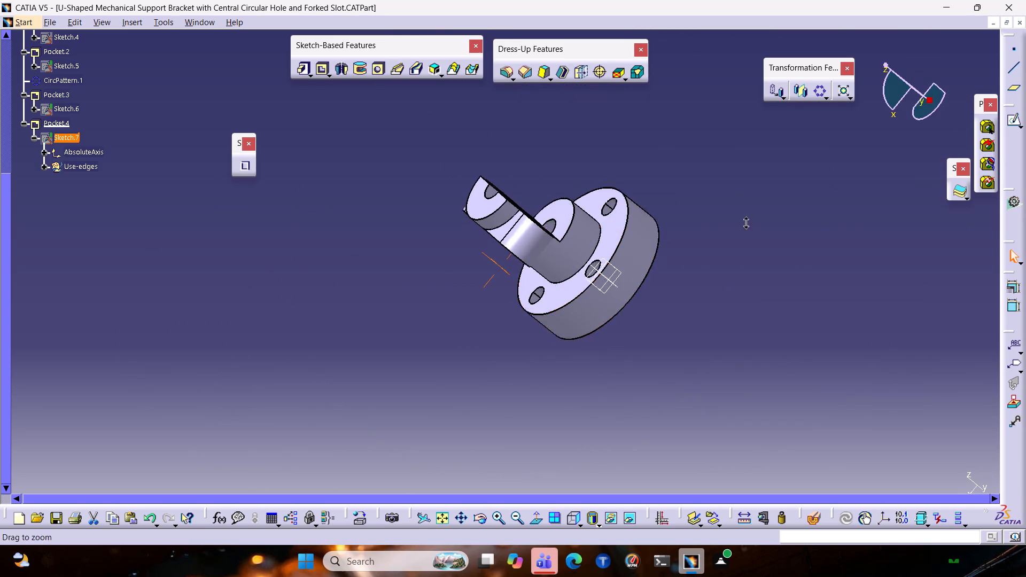
{"action": "middle_click_drag", "start_coordinate": [744, 220], "coordinate": [763, 204], "text": "ctrl"}
{"action": "middle_click_drag", "start_coordinate": [843, 220], "coordinate": [488, 335]}
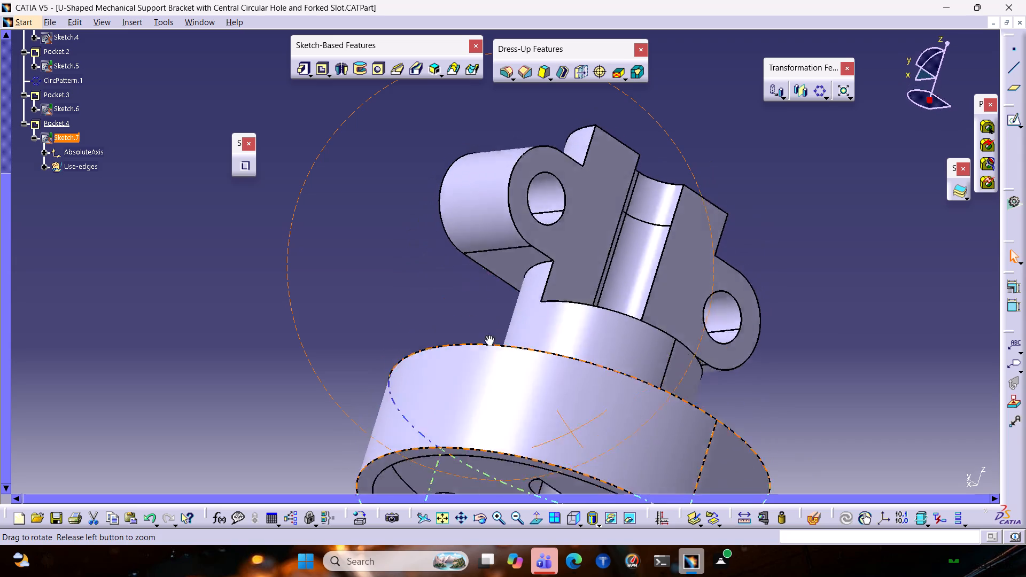
{"action": "middle_click_drag", "start_coordinate": [488, 335], "coordinate": [499, 426]}
{"action": "middle_click_drag", "start_coordinate": [778, 298], "coordinate": [807, 205], "text": "ctrl"}
{"action": "middle_click_drag", "start_coordinate": [807, 205], "coordinate": [724, 337], "text": "ctrl"}
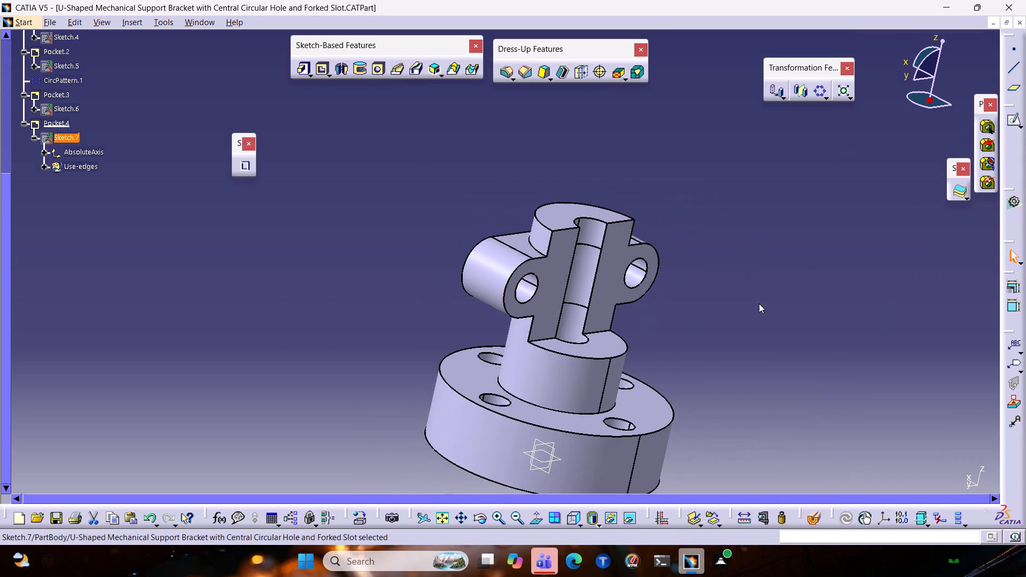
{"action": "middle_click_drag", "start_coordinate": [759, 303], "coordinate": [725, 380], "text": "ctrl"}
{"action": "middle_click_drag", "start_coordinate": [724, 325], "coordinate": [740, 233], "text": "ctrl"}
{"action": "middle_click_drag", "start_coordinate": [741, 238], "coordinate": [657, 240]}
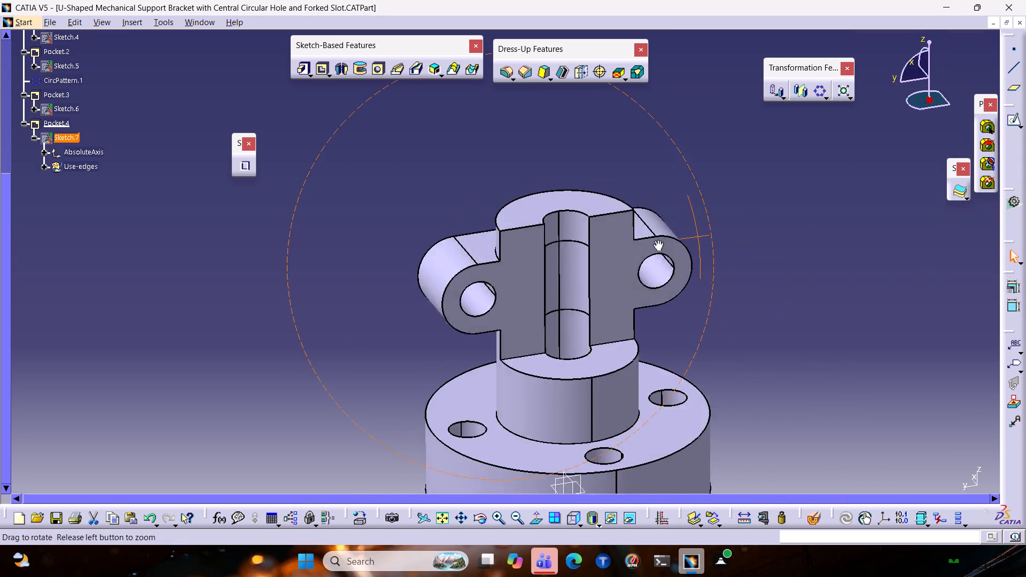
{"action": "middle_click_drag", "start_coordinate": [657, 240], "coordinate": [641, 425]}
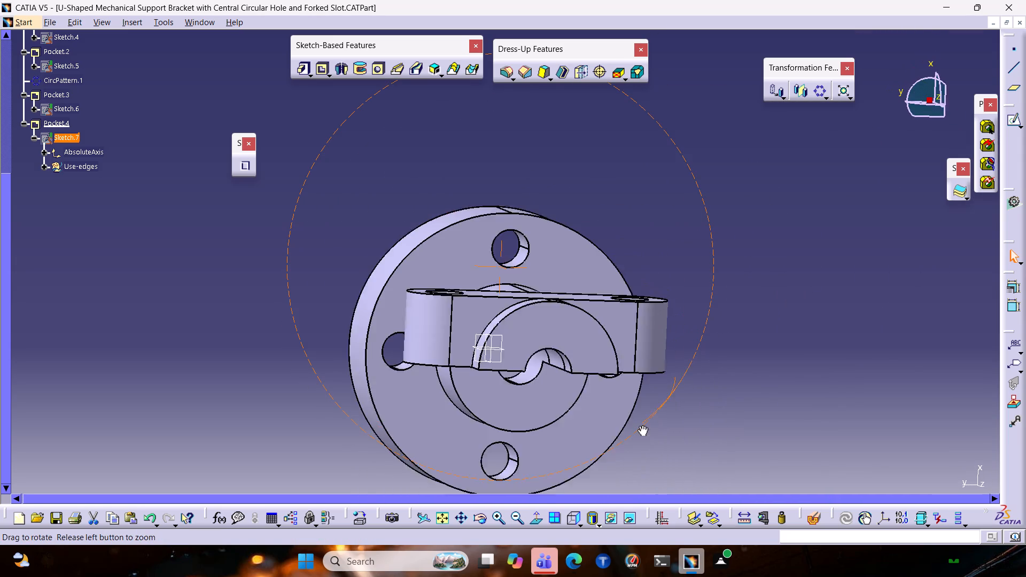
{"action": "middle_click_drag", "start_coordinate": [641, 425], "coordinate": [640, 424]}
{"action": "middle_click_drag", "start_coordinate": [702, 338], "coordinate": [672, 238], "text": "ctrl"}
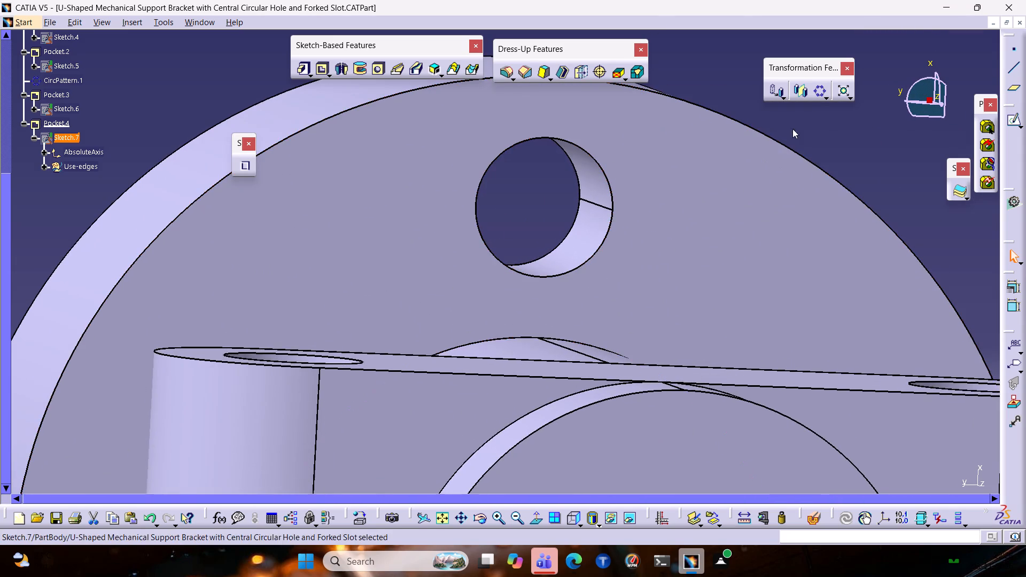
{"action": "middle_click_drag", "start_coordinate": [792, 129], "coordinate": [759, 235], "text": "ctrl"}
{"action": "middle_click_drag", "start_coordinate": [694, 405], "coordinate": [648, 356]}
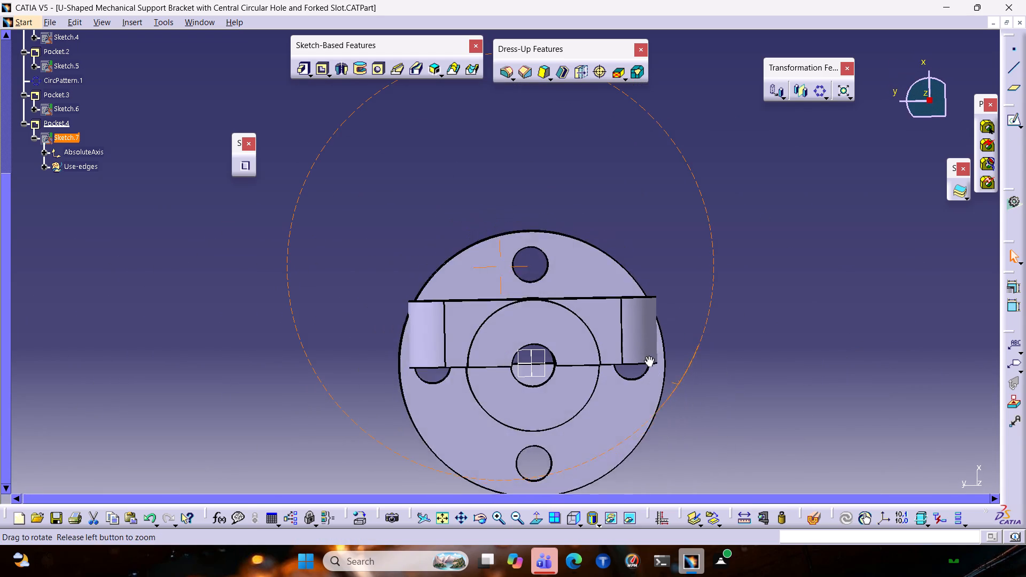
{"action": "middle_click_drag", "start_coordinate": [648, 356], "coordinate": [648, 360]}
{"action": "middle_click_drag", "start_coordinate": [725, 363], "coordinate": [615, 215]}
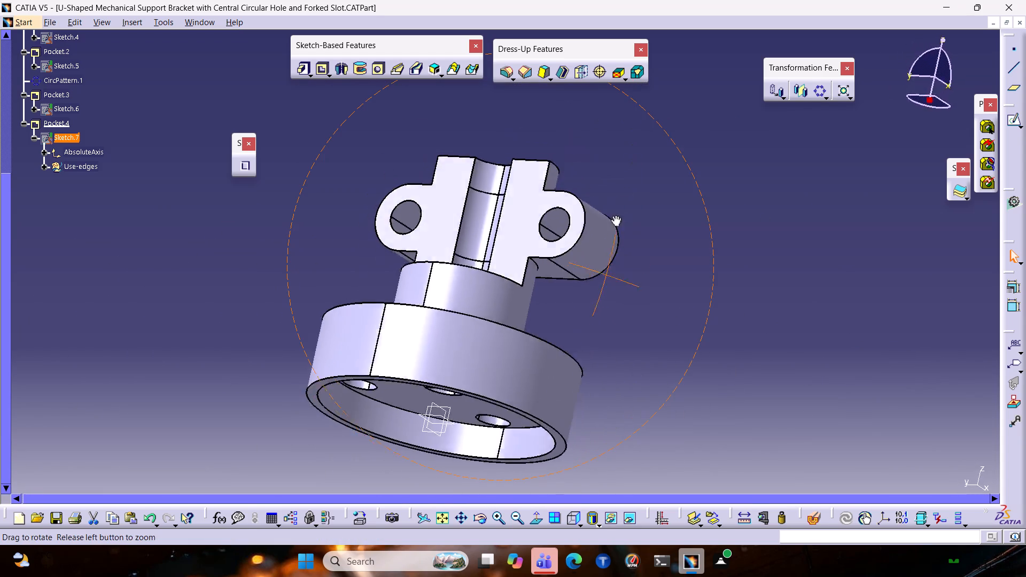
{"action": "middle_click_drag", "start_coordinate": [615, 215], "coordinate": [595, 406]}
{"action": "middle_click_drag", "start_coordinate": [597, 387], "coordinate": [650, 285]}
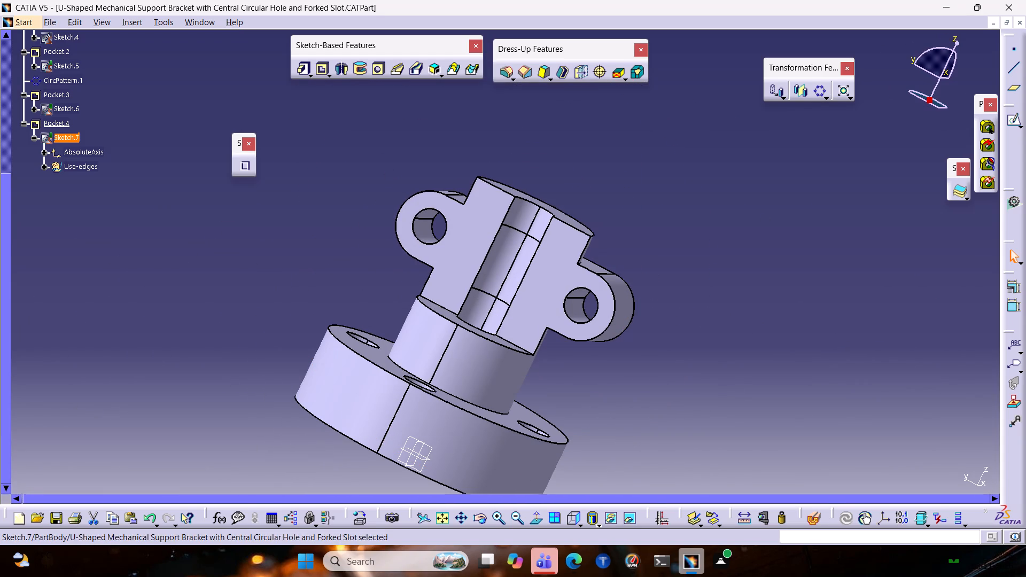
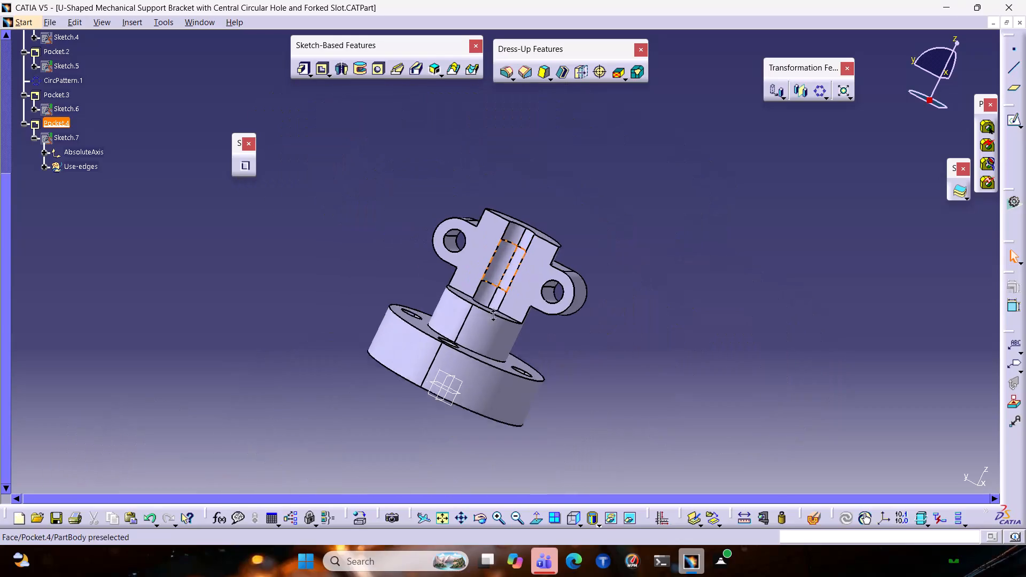
Examine the split hub from the front and top, including the slot opening, the drilled lugs and the flange holes behind.
{"action": "middle_click_drag", "start_coordinate": [542, 303], "coordinate": [568, 225]}
{"action": "scroll", "coordinate": [573, 221], "scroll_direction": "down", "scroll_amount": 1}
{"action": "middle_click_drag", "start_coordinate": [576, 290], "coordinate": [540, 350], "text": "ctrl"}
{"action": "middle_click_drag", "start_coordinate": [556, 324], "coordinate": [594, 277], "text": "ctrl"}
{"action": "middle_click_drag", "start_coordinate": [596, 272], "coordinate": [648, 215], "text": "ctrl"}
{"action": "middle_click_drag", "start_coordinate": [648, 215], "coordinate": [548, 200]}
{"action": "middle_click_drag", "start_coordinate": [558, 207], "coordinate": [444, 231]}
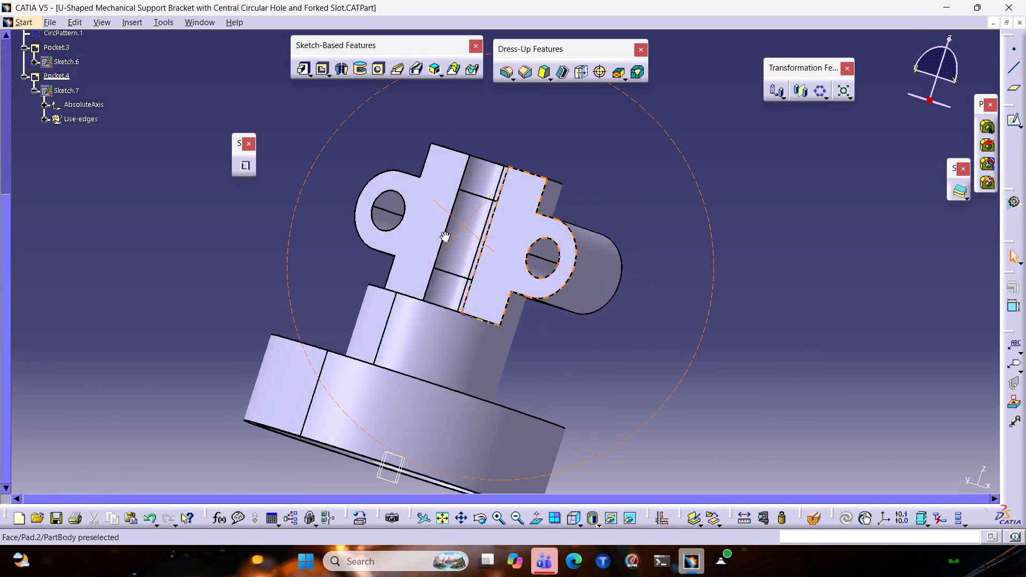
{"action": "middle_click_drag", "start_coordinate": [444, 231], "coordinate": [705, 313]}
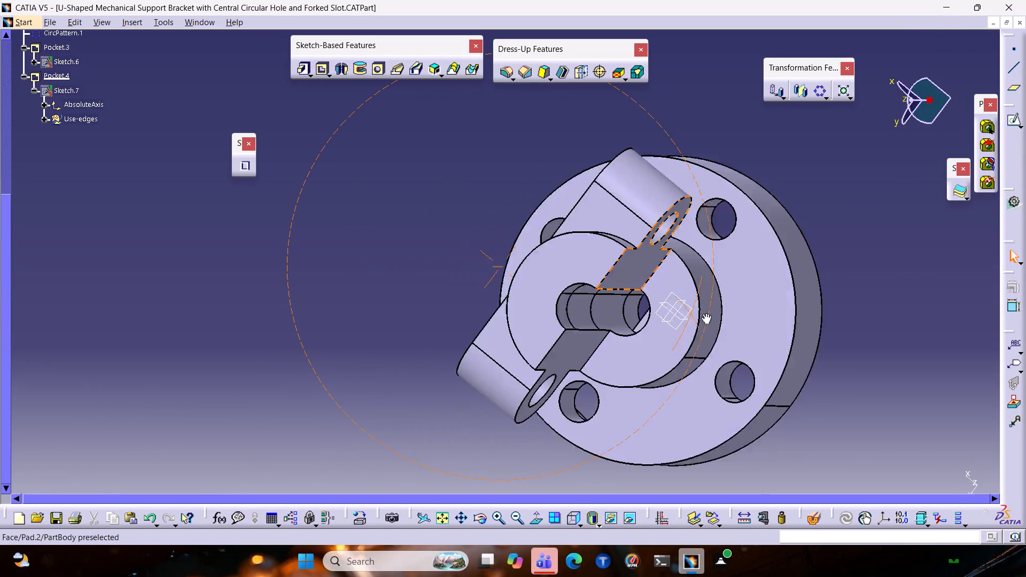
{"action": "middle_click_drag", "start_coordinate": [705, 313], "coordinate": [737, 310]}
{"action": "middle_click_drag", "start_coordinate": [737, 310], "coordinate": [746, 244], "text": "ctrl"}
{"action": "scroll", "coordinate": [737, 310], "scroll_direction": "up", "scroll_amount": 1, "text": "ctrl"}
{"action": "middle_click_drag", "start_coordinate": [745, 245], "coordinate": [624, 314]}
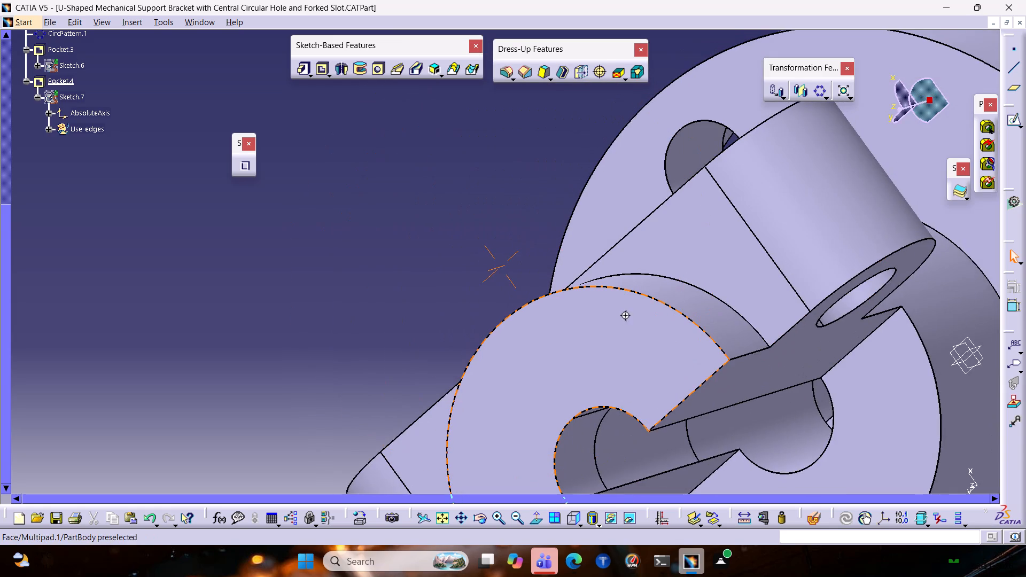
{"action": "middle_click", "coordinate": [624, 314]}
{"action": "middle_click_drag", "start_coordinate": [796, 371], "coordinate": [883, 280], "text": "ctrl"}
{"action": "middle_click_drag", "start_coordinate": [883, 280], "coordinate": [766, 408], "text": "ctrl"}
{"action": "middle_click_drag", "start_coordinate": [796, 377], "coordinate": [794, 171]}
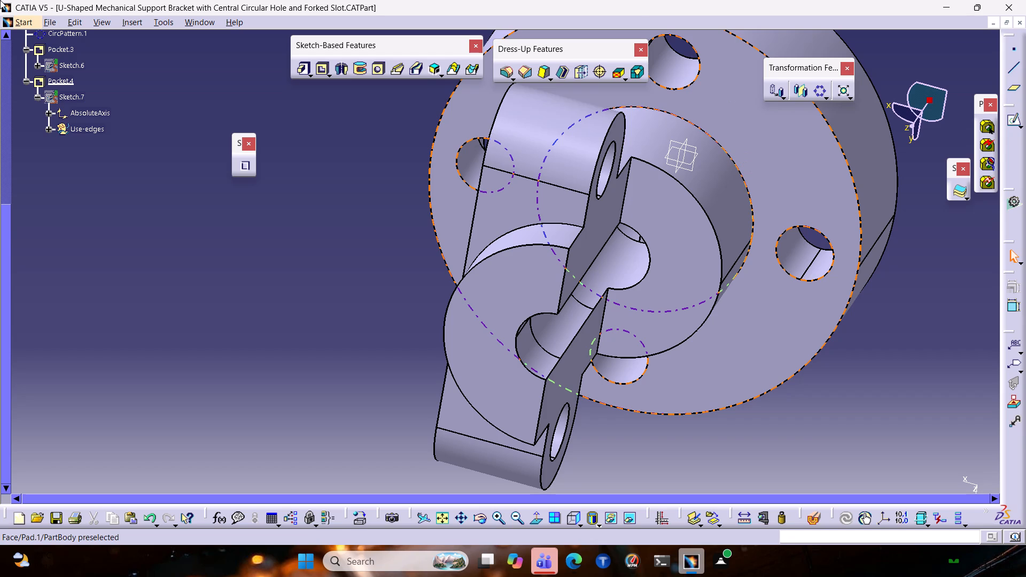
Examine the whole bracket at a smaller scale from the flange side, the front slot face and above.
{"action": "middle_click_drag", "start_coordinate": [339, 261], "coordinate": [314, 280], "text": "ctrl"}
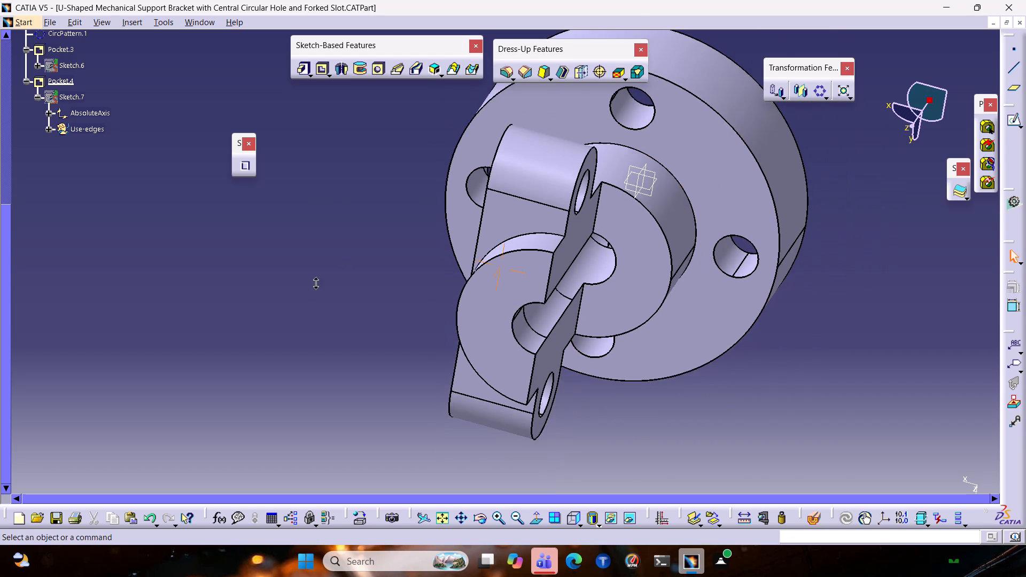
{"action": "middle_click_drag", "start_coordinate": [314, 280], "coordinate": [302, 315], "text": "ctrl"}
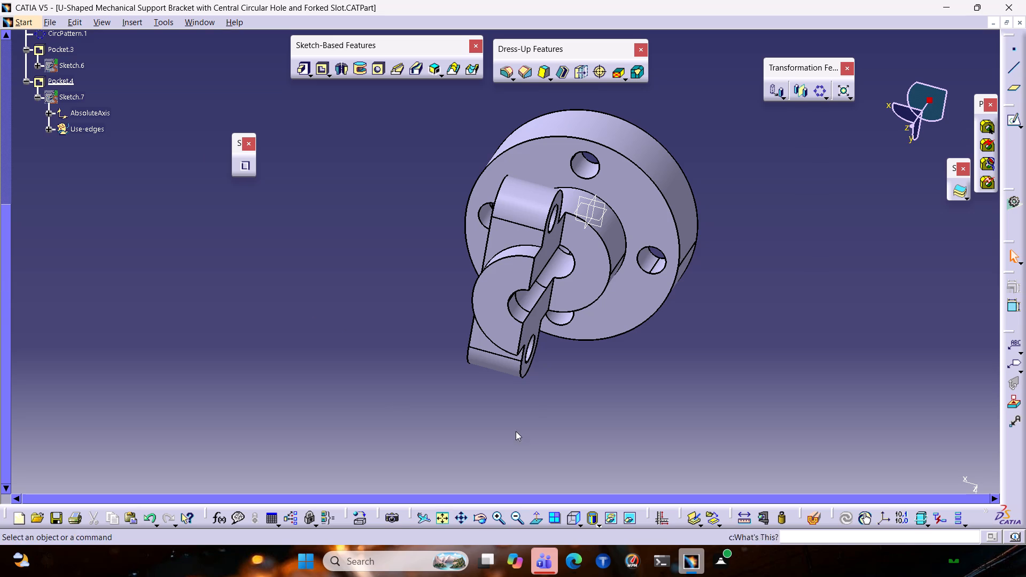
{"action": "middle_click_drag", "start_coordinate": [472, 339], "coordinate": [489, 291], "text": "ctrl"}
{"action": "middle_click_drag", "start_coordinate": [576, 272], "coordinate": [543, 336], "text": "ctrl"}
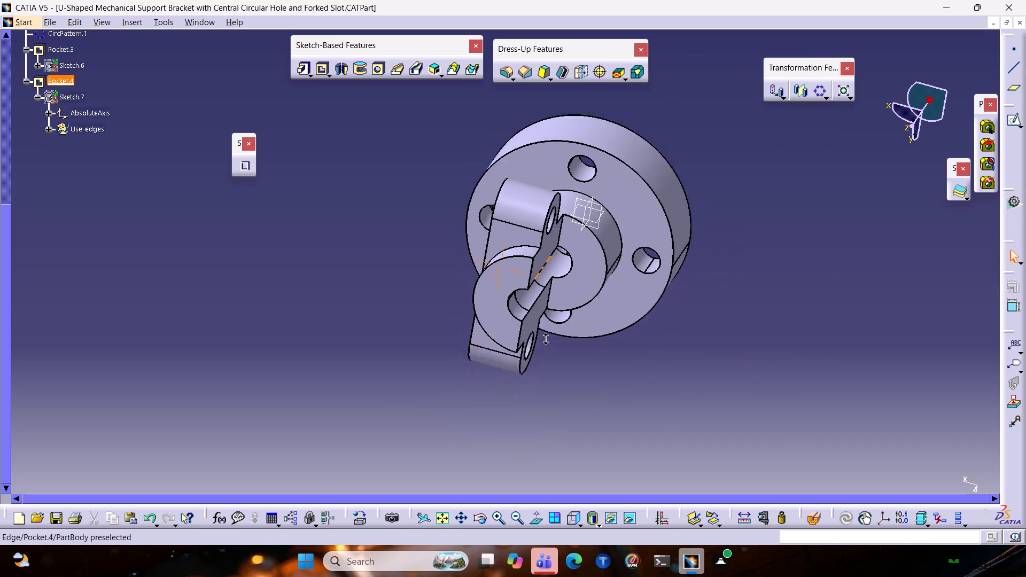
{"action": "middle_click_drag", "start_coordinate": [543, 336], "coordinate": [526, 369], "text": "ctrl"}
{"action": "middle_click_drag", "start_coordinate": [534, 382], "coordinate": [589, 137]}
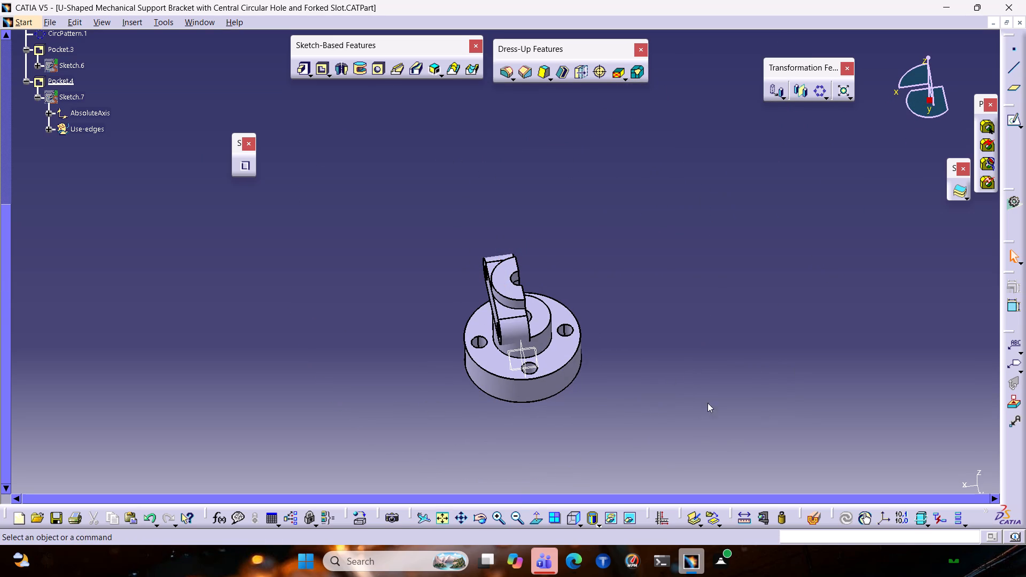
{"action": "middle_click_drag", "start_coordinate": [589, 328], "coordinate": [631, 278], "text": "ctrl"}
{"action": "middle_click_drag", "start_coordinate": [666, 354], "coordinate": [406, 365]}
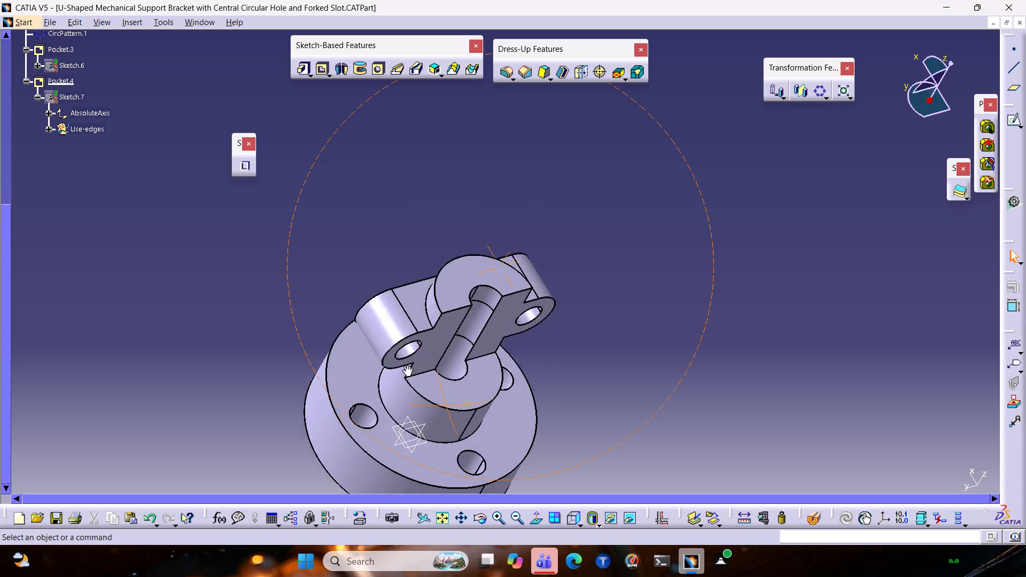
{"action": "middle_click_drag", "start_coordinate": [406, 365], "coordinate": [433, 285]}
{"action": "middle_click_drag", "start_coordinate": [590, 311], "coordinate": [498, 252]}
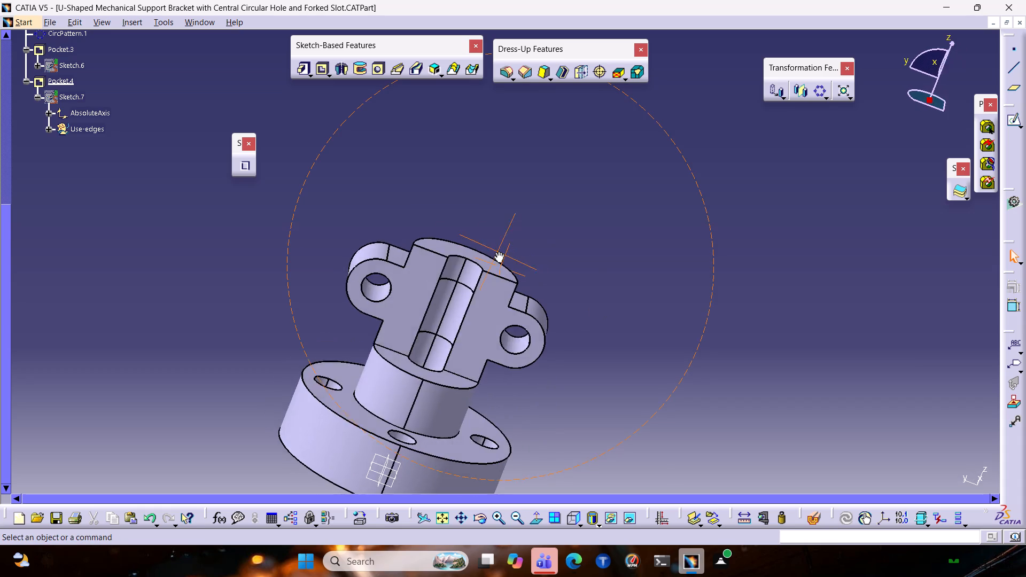
{"action": "middle_click_drag", "start_coordinate": [498, 252], "coordinate": [574, 437]}
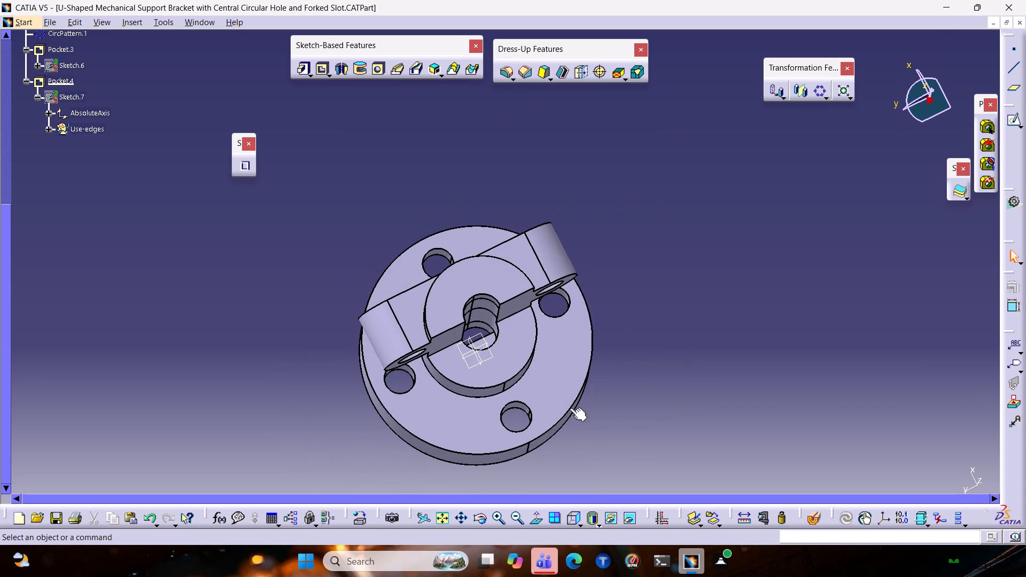
Examine the central half-round slot, the flat split face between the lugs and the stepped bore from the front and above.
{"action": "middle_click_drag", "start_coordinate": [689, 354], "coordinate": [714, 315]}
{"action": "middle_click_drag", "start_coordinate": [628, 337], "coordinate": [650, 300]}
{"action": "middle_click_drag", "start_coordinate": [599, 340], "coordinate": [626, 301]}
{"action": "middle_click_drag", "start_coordinate": [608, 340], "coordinate": [309, 324]}
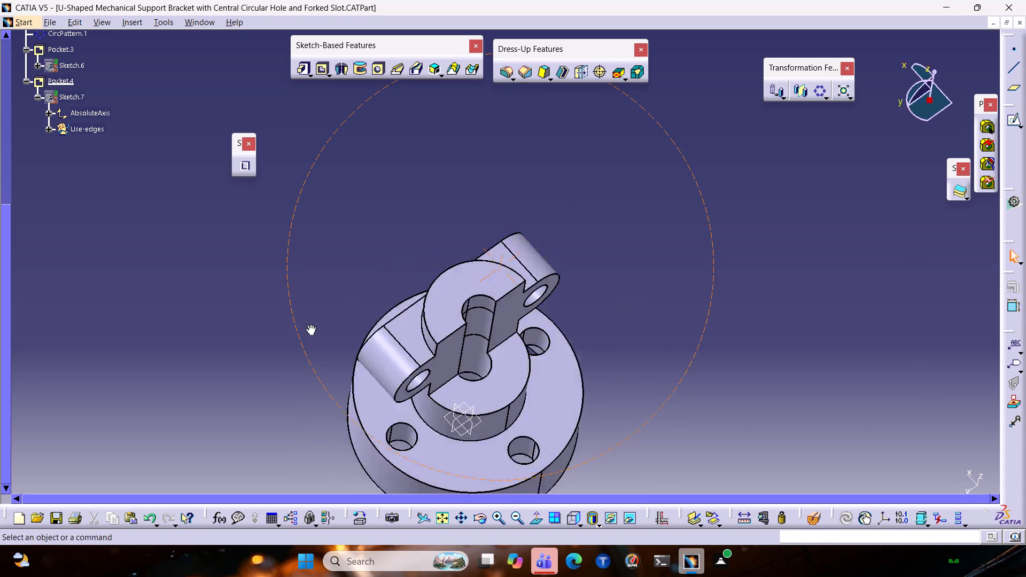
{"action": "middle_click_drag", "start_coordinate": [309, 324], "coordinate": [553, 268]}
{"action": "middle_click_drag", "start_coordinate": [550, 360], "coordinate": [479, 273]}
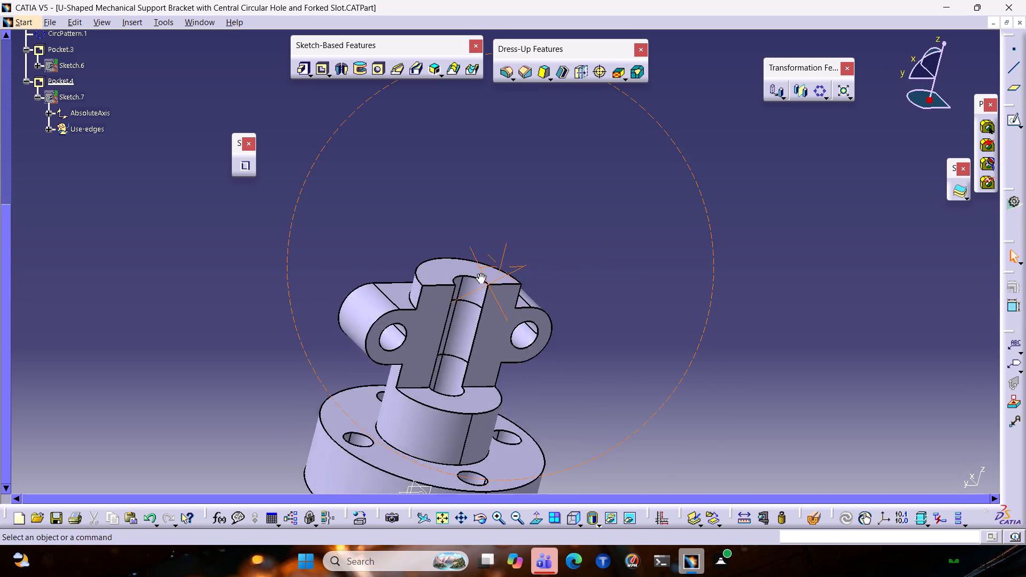
{"action": "middle_click_drag", "start_coordinate": [479, 273], "coordinate": [385, 313]}
{"action": "middle_click_drag", "start_coordinate": [606, 331], "coordinate": [681, 252], "text": "ctrl"}
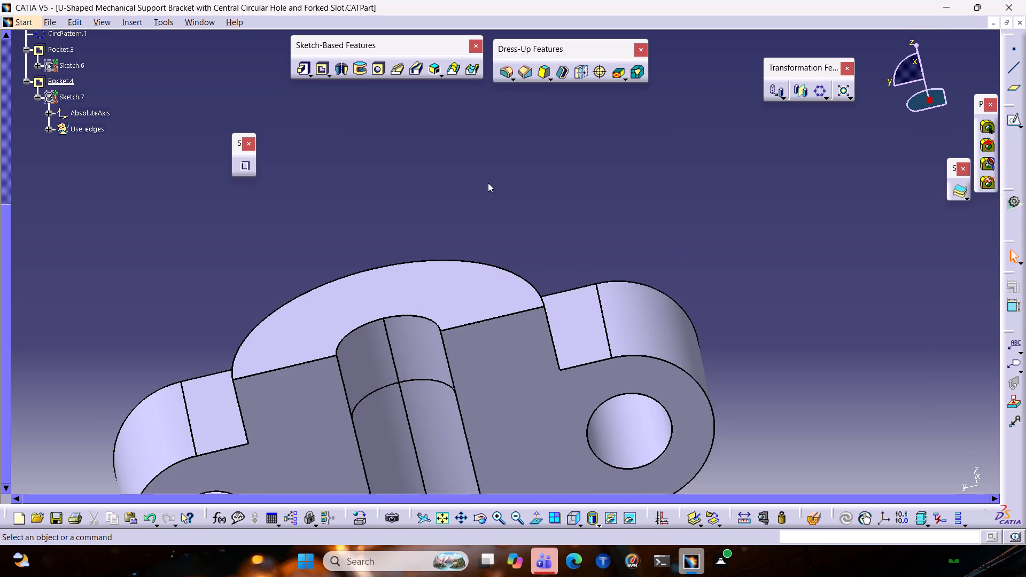
{"action": "middle_click_drag", "start_coordinate": [488, 182], "coordinate": [609, 307]}
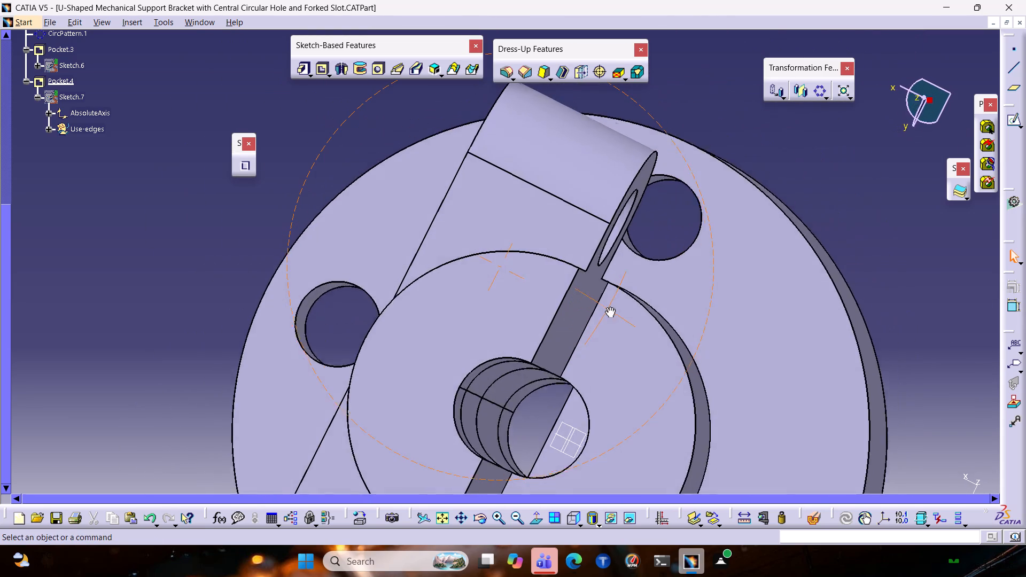
{"action": "middle_click_drag", "start_coordinate": [609, 307], "coordinate": [618, 293]}
{"action": "scroll", "coordinate": [618, 293], "scroll_direction": "up", "scroll_amount": 1, "text": "ctrl"}
{"action": "middle_click_drag", "start_coordinate": [734, 169], "coordinate": [716, 196]}
{"action": "middle_click_drag", "start_coordinate": [716, 196], "coordinate": [698, 225], "text": "ctrl"}
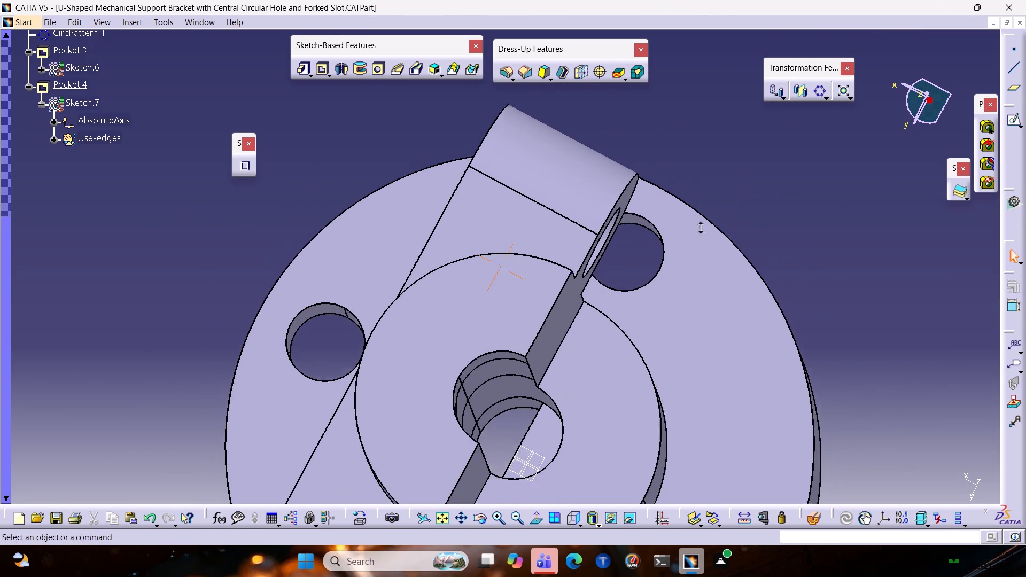
{"action": "middle_click_drag", "start_coordinate": [698, 225], "coordinate": [678, 259], "text": "ctrl"}
Examine the base flange's bolt holes, the round hub and both drilled lugs from end-on and oblique angles.
{"action": "middle_click_drag", "start_coordinate": [689, 404], "coordinate": [437, 500]}
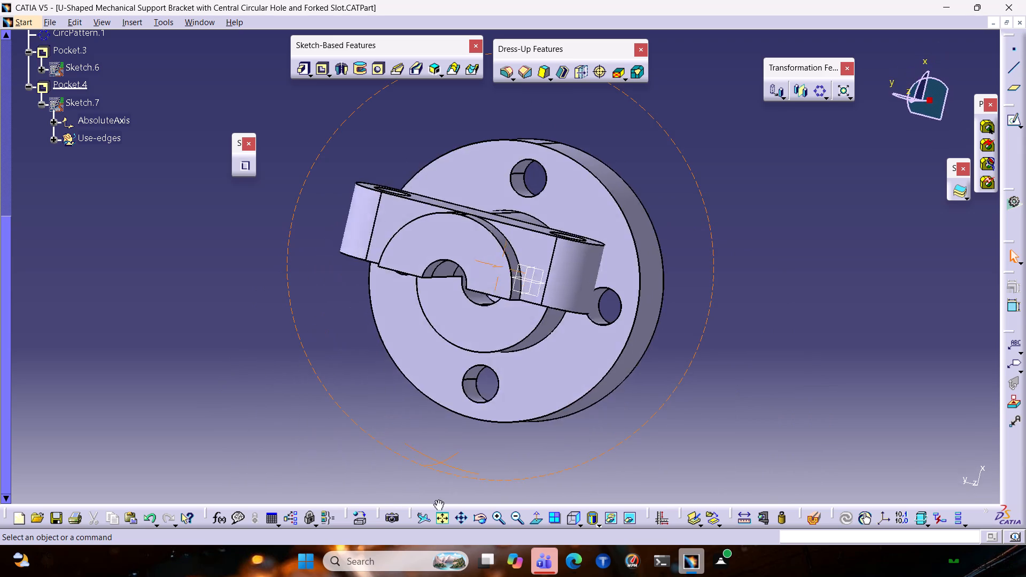
{"action": "middle_click_drag", "start_coordinate": [437, 500], "coordinate": [642, 391]}
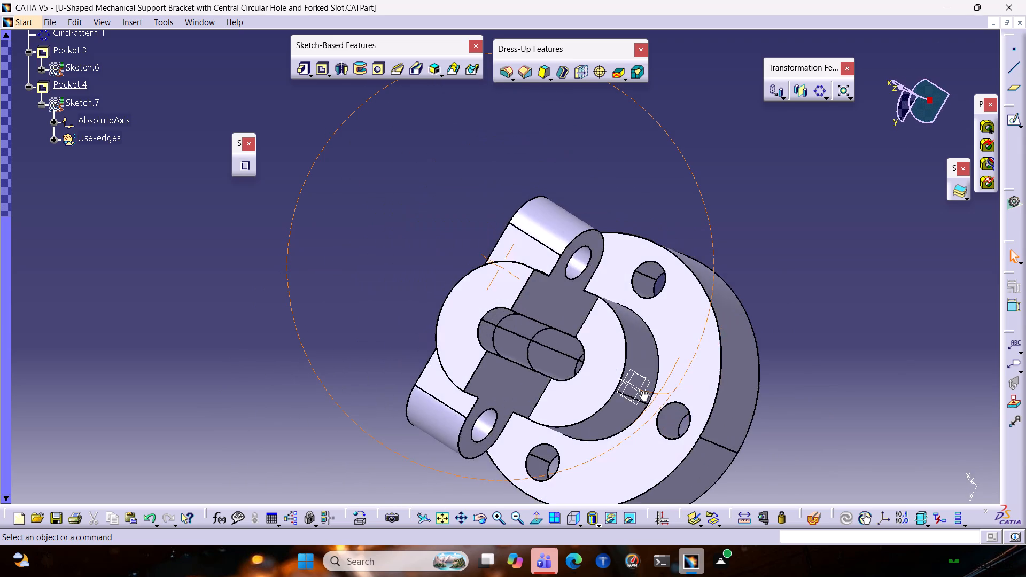
{"action": "middle_click_drag", "start_coordinate": [642, 391], "coordinate": [753, 292]}
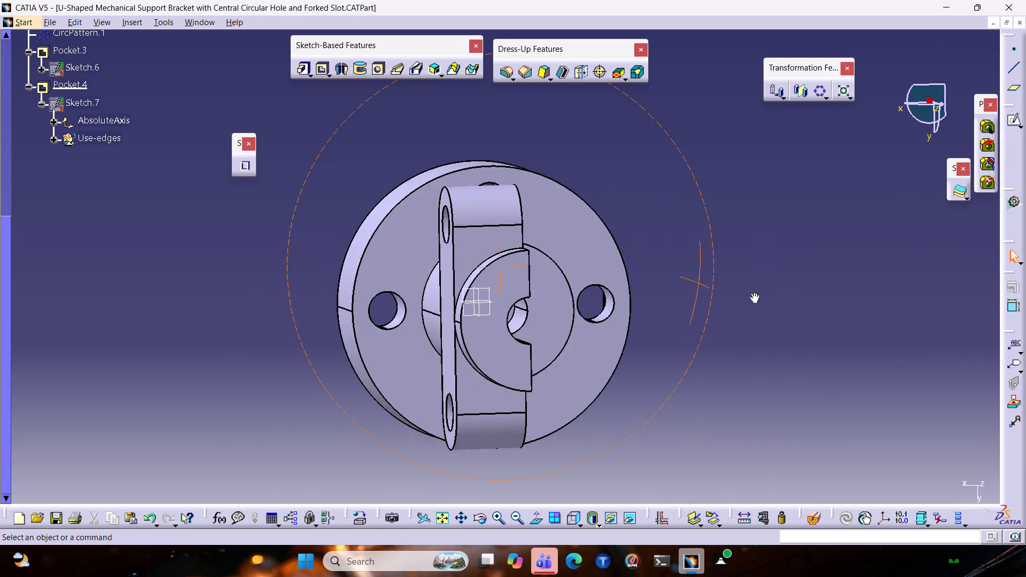
{"action": "middle_click_drag", "start_coordinate": [753, 292], "coordinate": [650, 370]}
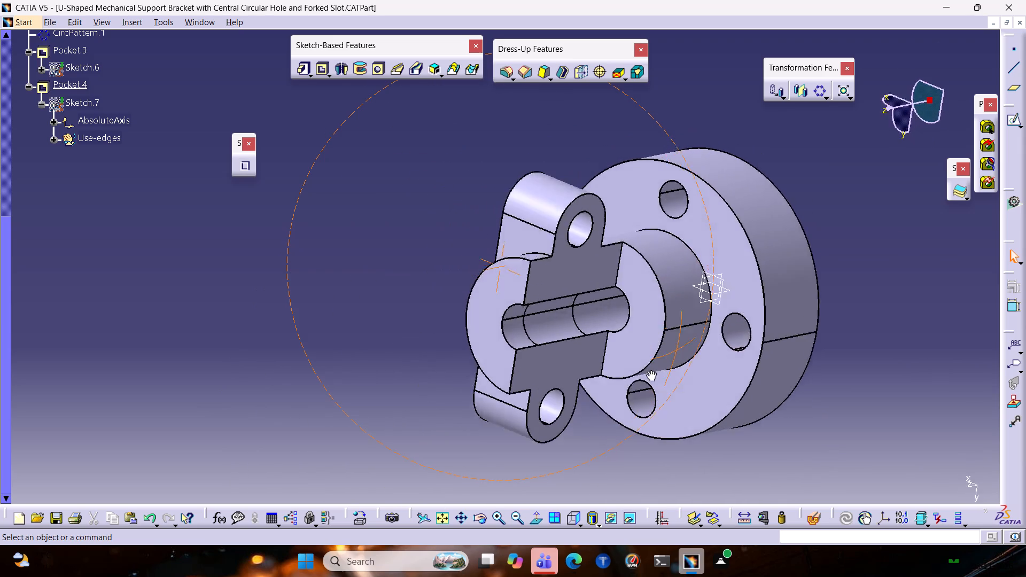
{"action": "middle_click_drag", "start_coordinate": [650, 370], "coordinate": [522, 316]}
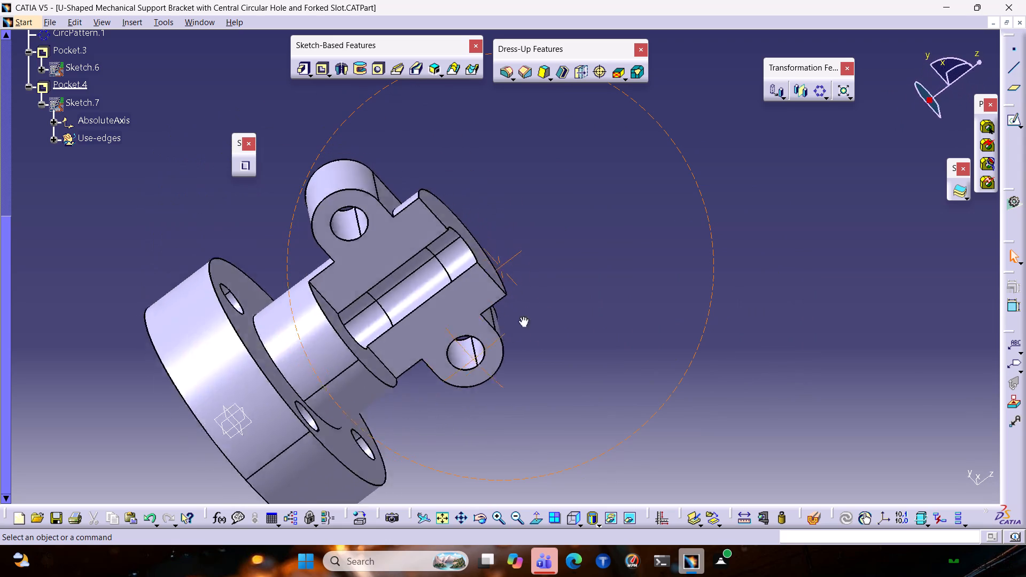
{"action": "middle_click_drag", "start_coordinate": [522, 316], "coordinate": [462, 464]}
{"action": "middle_click_drag", "start_coordinate": [536, 308], "coordinate": [329, 309]}
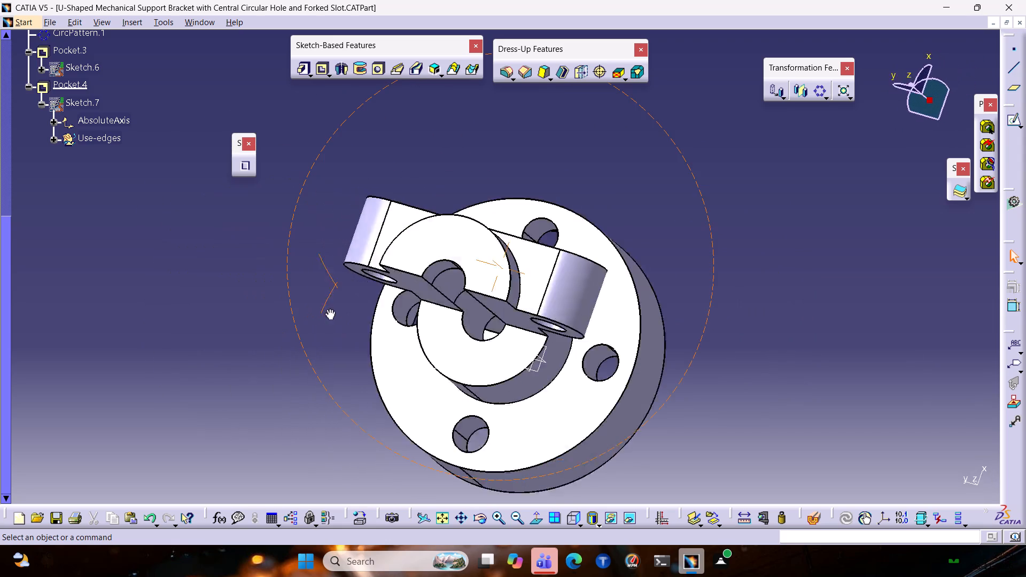
{"action": "middle_click_drag", "start_coordinate": [329, 309], "coordinate": [455, 366]}
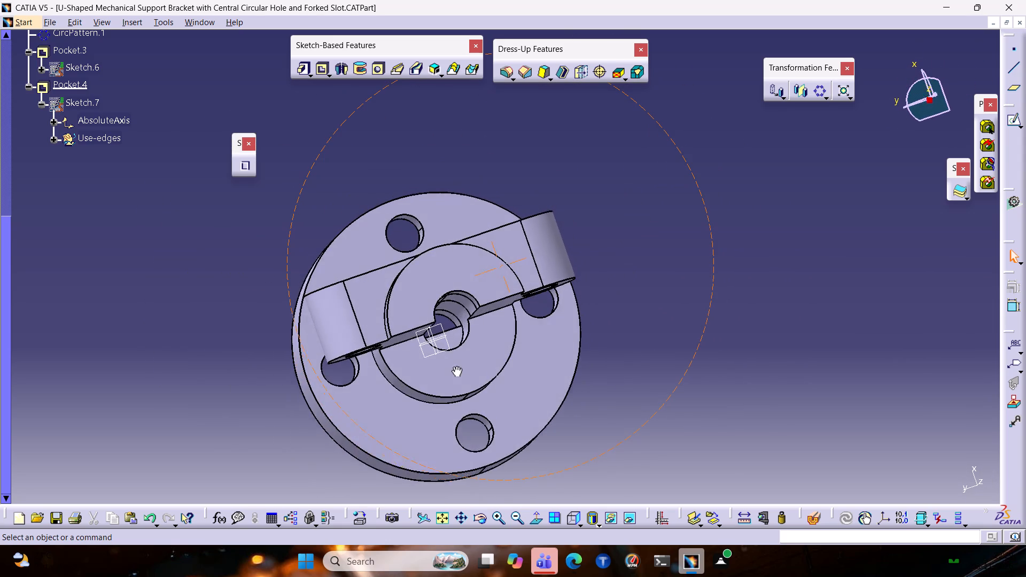
{"action": "middle_click_drag", "start_coordinate": [455, 366], "coordinate": [456, 363]}
Examine the lug edges, the half-round hub end and the pocketed slot face from the side and obliquely from above.
{"action": "middle_click_drag", "start_coordinate": [854, 305], "coordinate": [759, 273]}
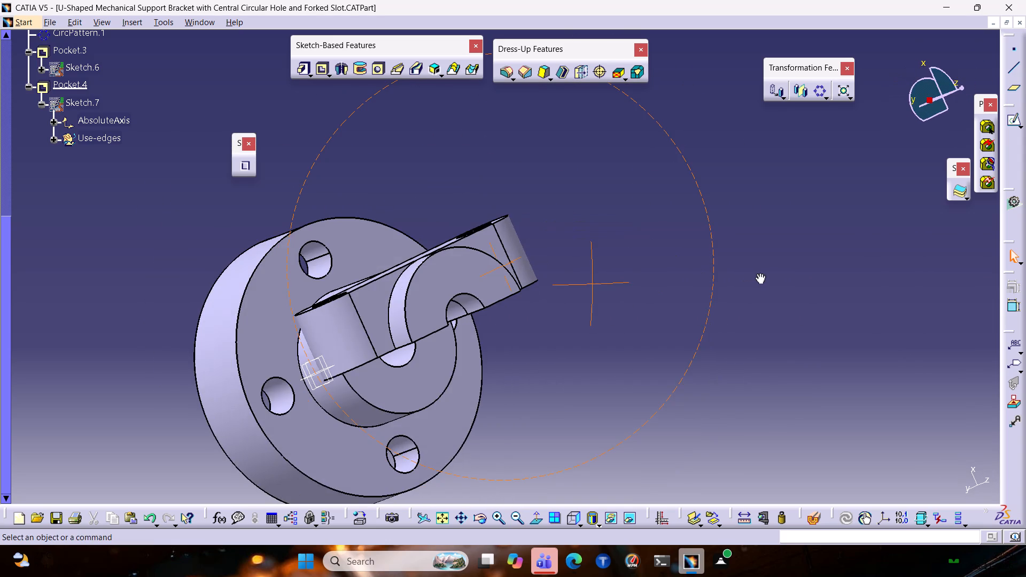
{"action": "middle_click_drag", "start_coordinate": [759, 273], "coordinate": [671, 213]}
{"action": "middle_click_drag", "start_coordinate": [673, 213], "coordinate": [569, 283], "text": "ctrl"}
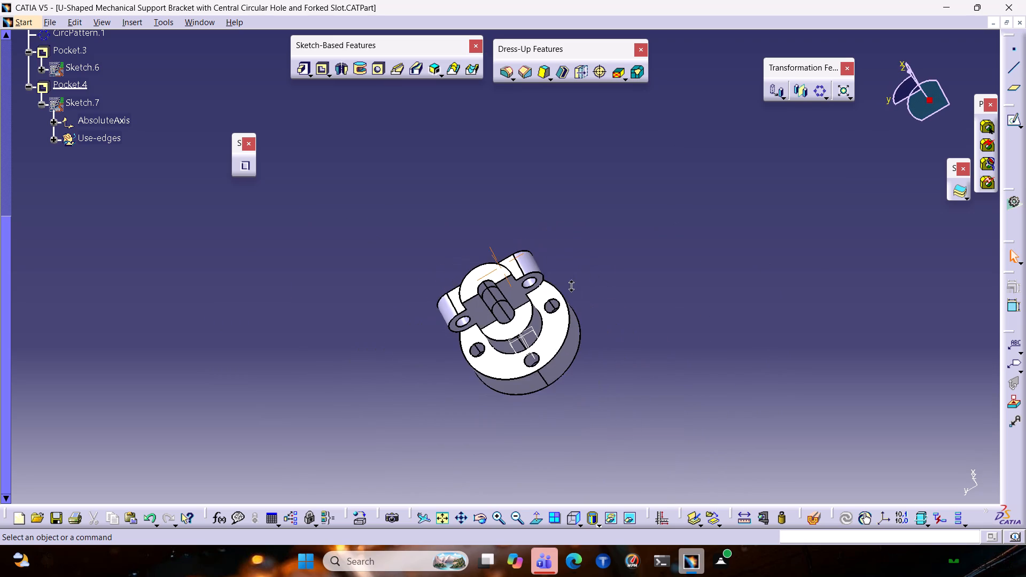
{"action": "middle_click_drag", "start_coordinate": [569, 283], "coordinate": [576, 272], "text": "ctrl"}
{"action": "middle_click_drag", "start_coordinate": [594, 251], "coordinate": [658, 174], "text": "ctrl"}
{"action": "middle_click_drag", "start_coordinate": [659, 199], "coordinate": [767, 235]}
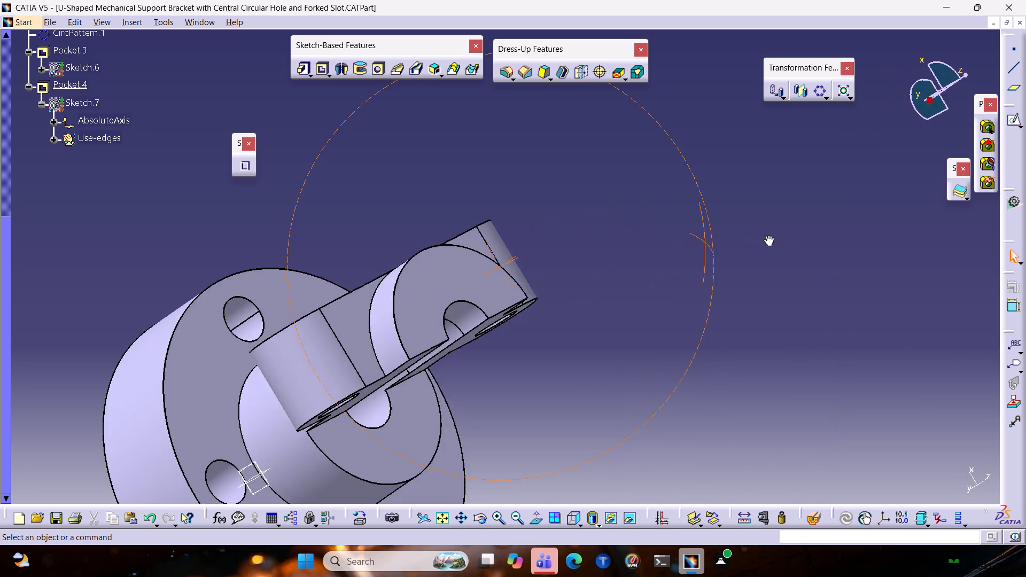
{"action": "middle_click_drag", "start_coordinate": [767, 235], "coordinate": [605, 222]}
{"action": "middle_click_drag", "start_coordinate": [670, 212], "coordinate": [638, 277]}
{"action": "scroll", "coordinate": [638, 277], "scroll_direction": "up", "scroll_amount": 1}
{"action": "middle_click_drag", "start_coordinate": [660, 305], "coordinate": [629, 343], "text": "ctrl"}
{"action": "scroll", "coordinate": [638, 412], "scroll_direction": "down", "scroll_amount": 1}
{"action": "middle_click_drag", "start_coordinate": [687, 448], "coordinate": [695, 324], "text": "ctrl"}
{"action": "scroll", "coordinate": [698, 305], "scroll_direction": "up", "scroll_amount": 1}
{"action": "middle_click_drag", "start_coordinate": [707, 272], "coordinate": [678, 364], "text": "ctrl"}
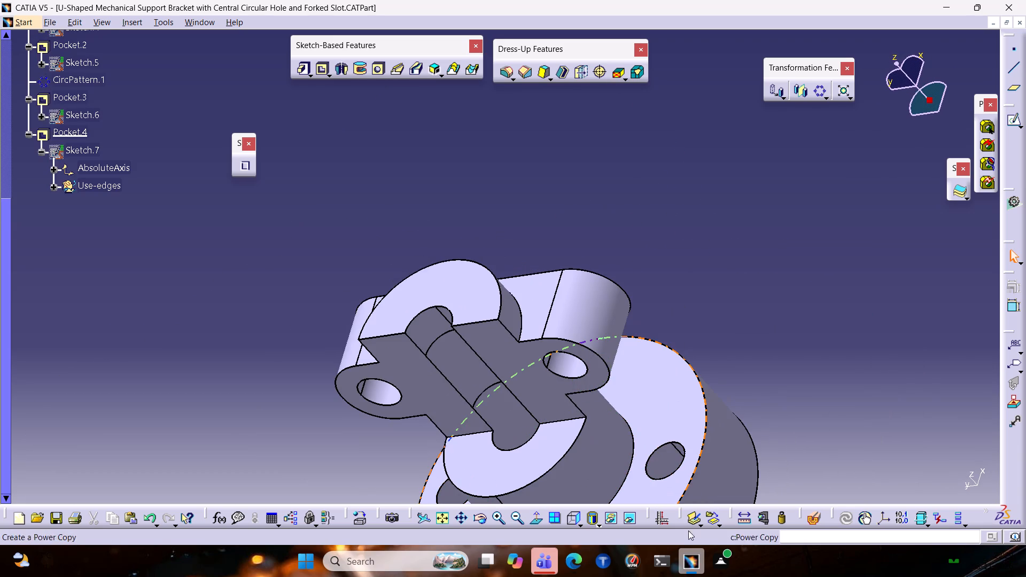
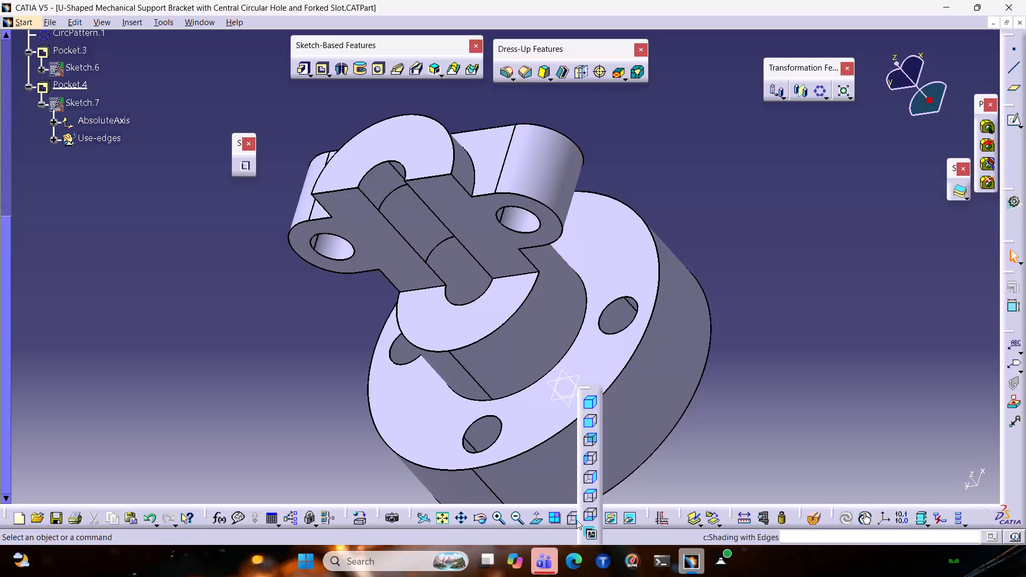
Examine the bracket in isometric and top views, checking the forked arm, flange holes and central bore.
{"action": "left_click", "coordinate": [588, 398]}
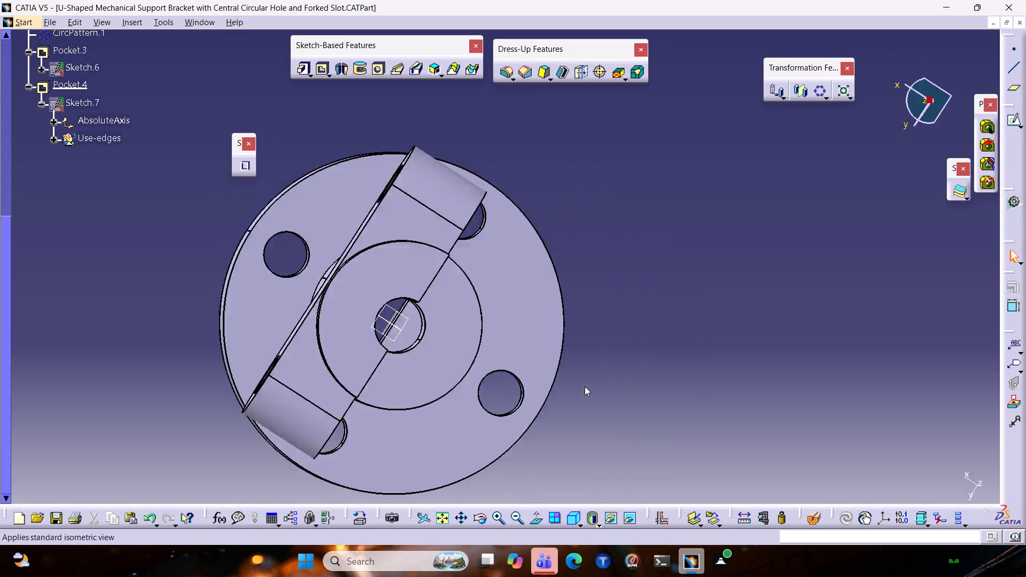
{"action": "middle_click_drag", "start_coordinate": [612, 301], "coordinate": [557, 161]}
{"action": "scroll", "coordinate": [582, 178], "scroll_direction": "up", "scroll_amount": 1}
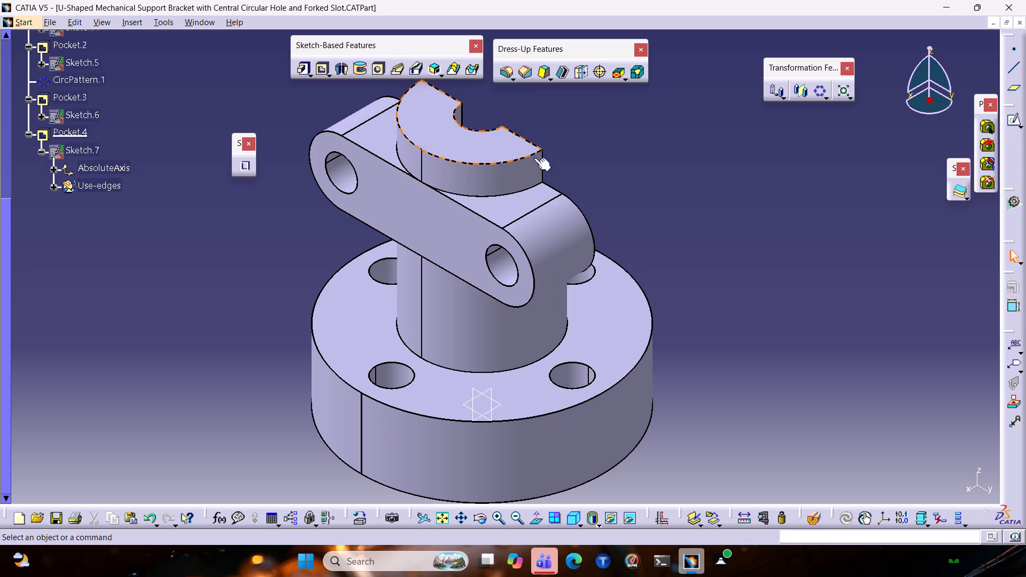
{"action": "scroll", "coordinate": [731, 287], "scroll_direction": "down", "scroll_amount": 1}
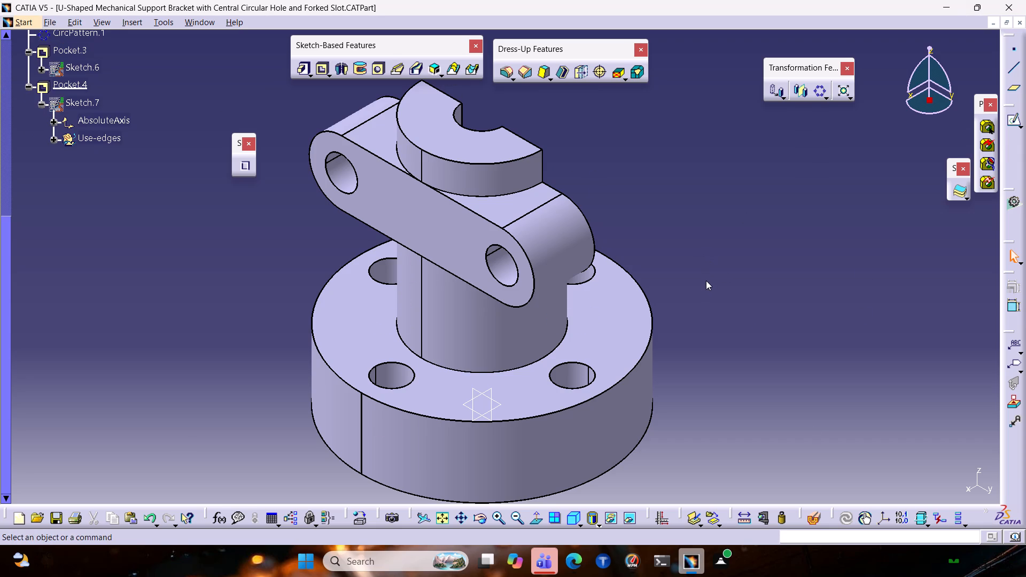
{"action": "middle_click_drag", "start_coordinate": [706, 280], "coordinate": [701, 283]}
{"action": "right_click_drag", "start_coordinate": [706, 280], "coordinate": [701, 283]}
{"action": "scroll", "coordinate": [702, 282], "scroll_direction": "up", "scroll_amount": 1}
{"action": "left_click", "coordinate": [578, 525]}
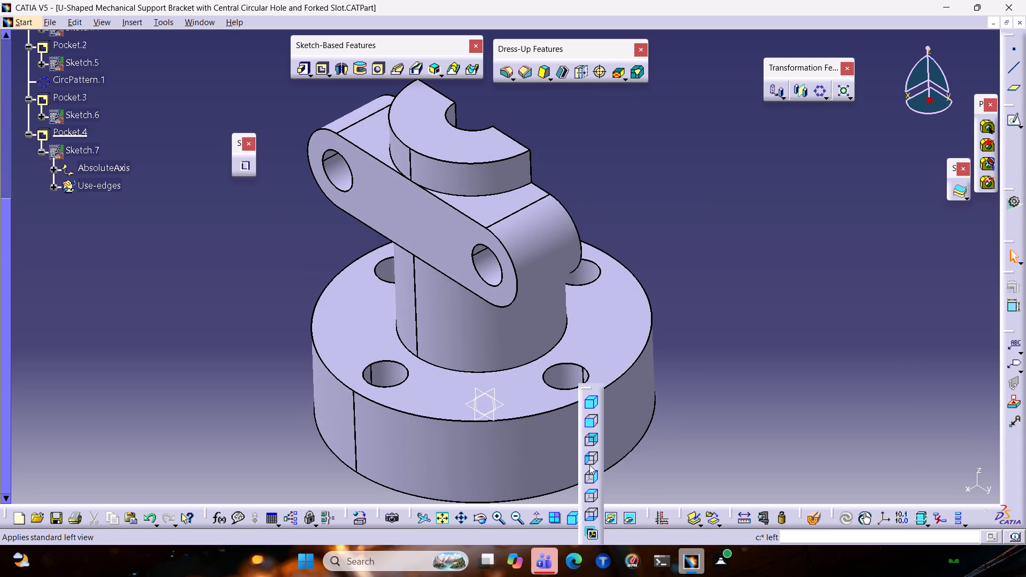
{"action": "left_click", "coordinate": [594, 500]}
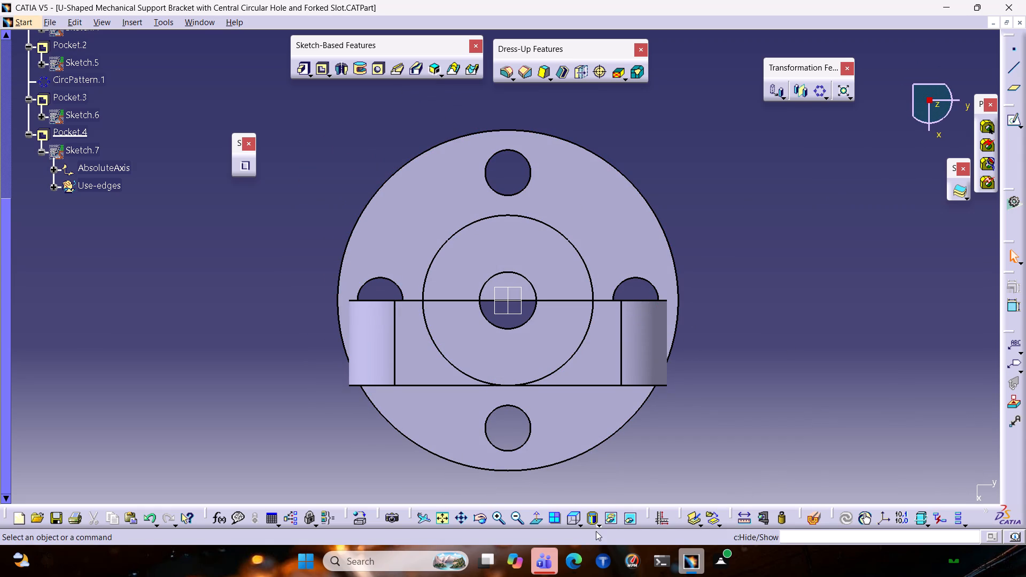
{"action": "left_click", "coordinate": [579, 525]}
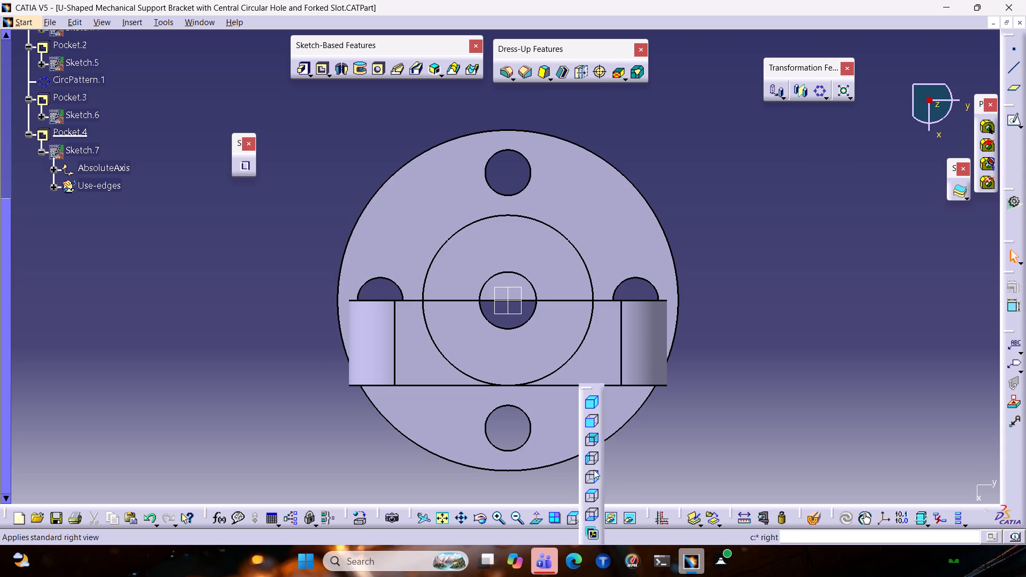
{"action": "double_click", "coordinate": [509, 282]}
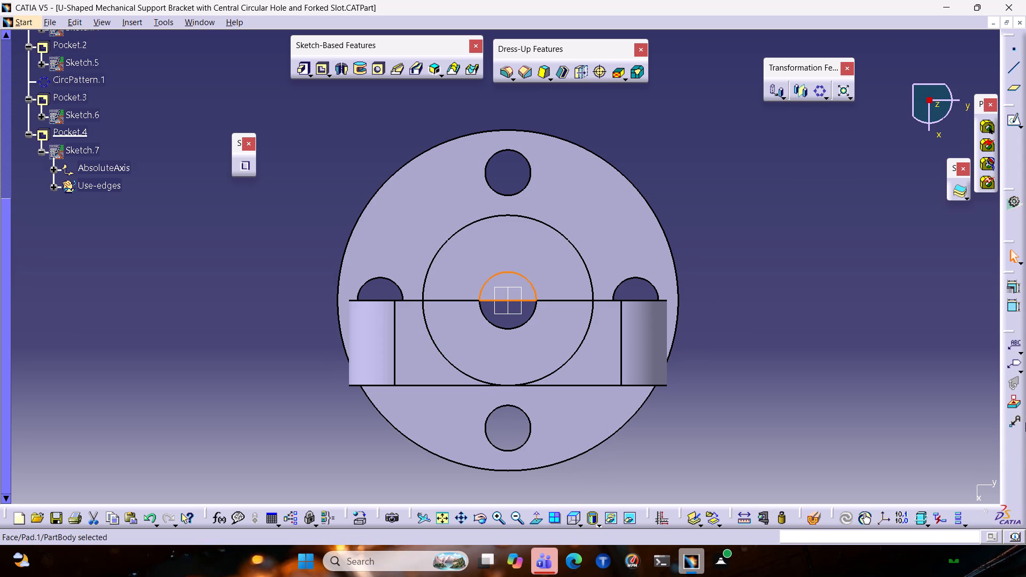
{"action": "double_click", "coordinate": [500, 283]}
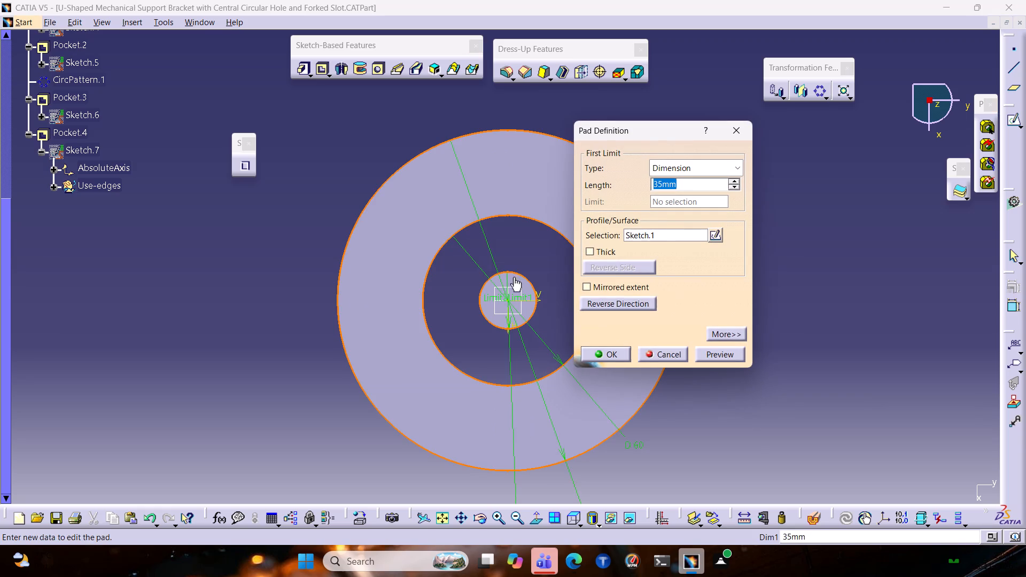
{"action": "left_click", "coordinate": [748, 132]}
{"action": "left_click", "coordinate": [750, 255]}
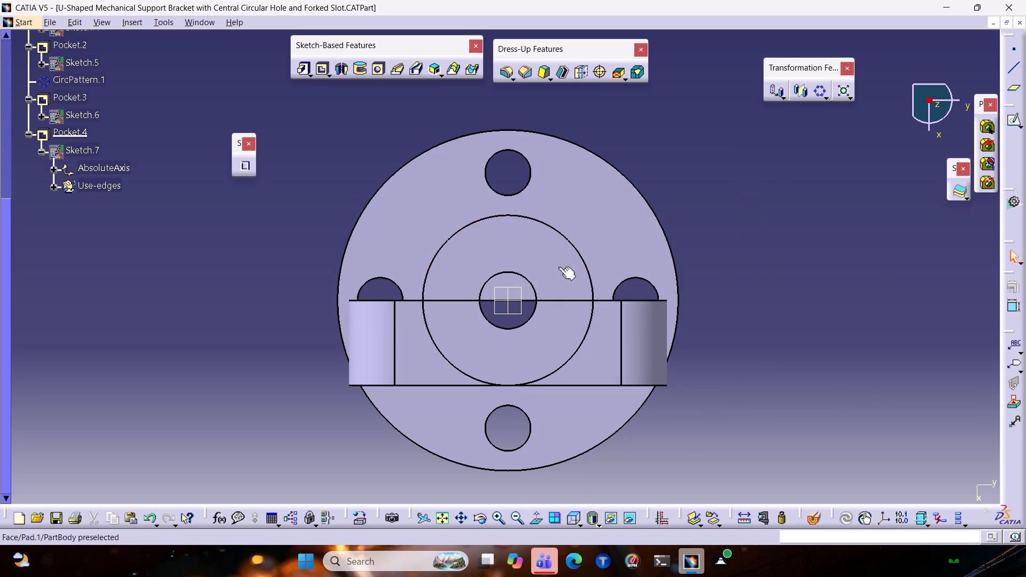
Inspect the half-round edge and leftover material inside the central bore from above and at an angle.
{"action": "left_click", "coordinate": [500, 285]}
{"action": "left_click", "coordinate": [510, 287]}
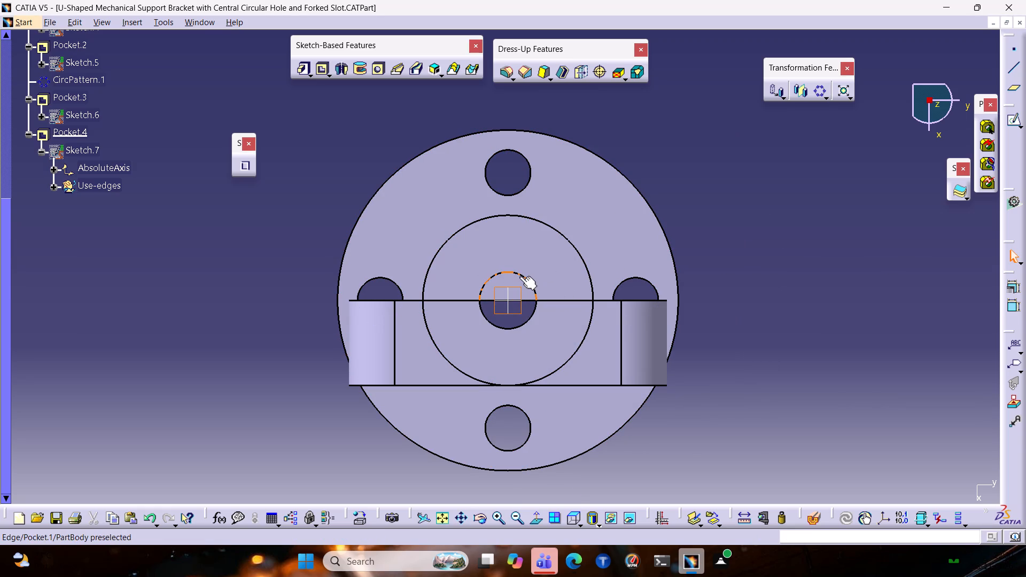
{"action": "left_click", "coordinate": [519, 276]}
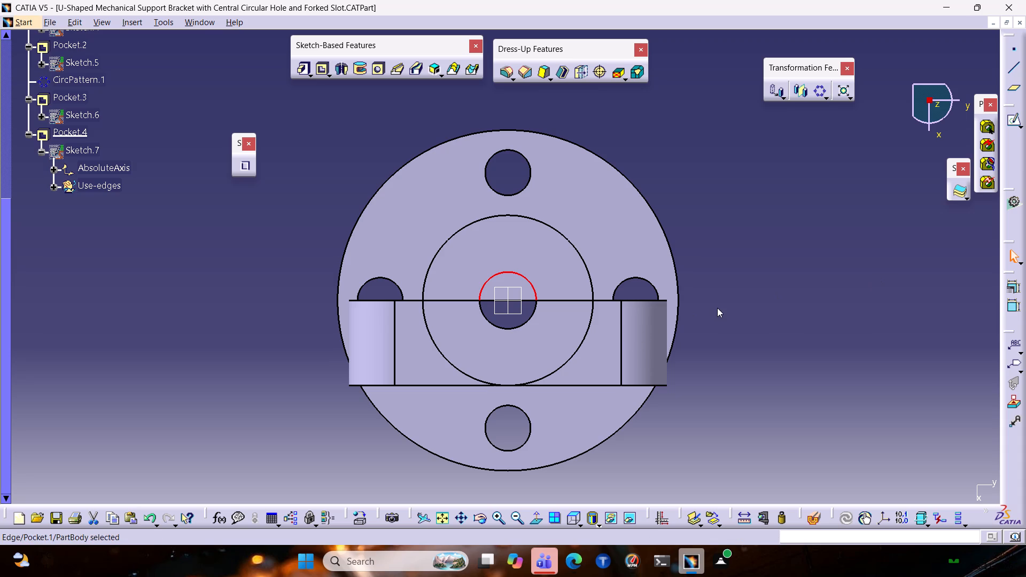
{"action": "middle_click_drag", "start_coordinate": [717, 328], "coordinate": [583, 338]}
{"action": "right_click_drag", "start_coordinate": [717, 328], "coordinate": [583, 338]}
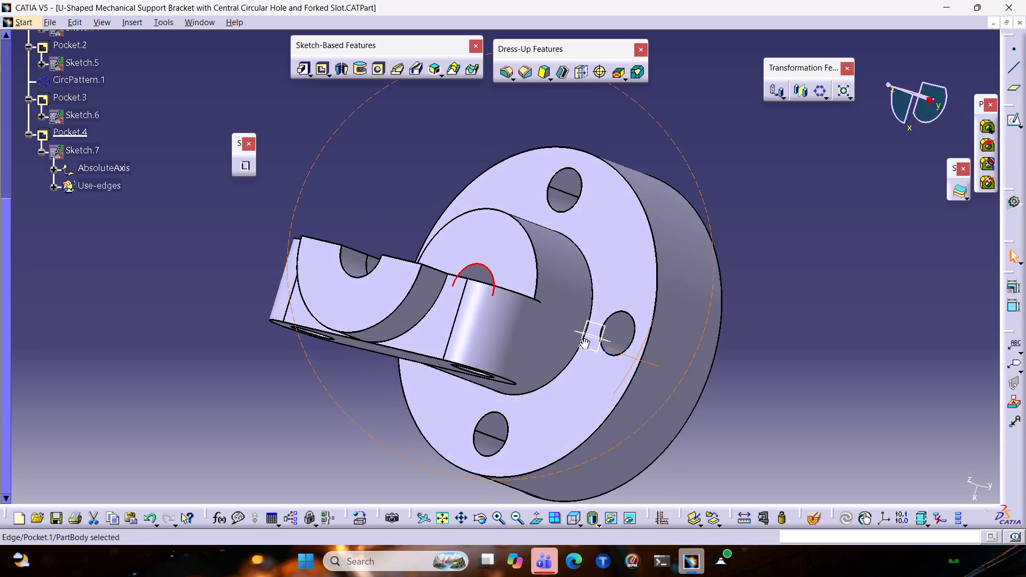
{"action": "middle_click_drag", "start_coordinate": [583, 338], "coordinate": [710, 240]}
{"action": "right_click_drag", "start_coordinate": [583, 338], "coordinate": [710, 240]}
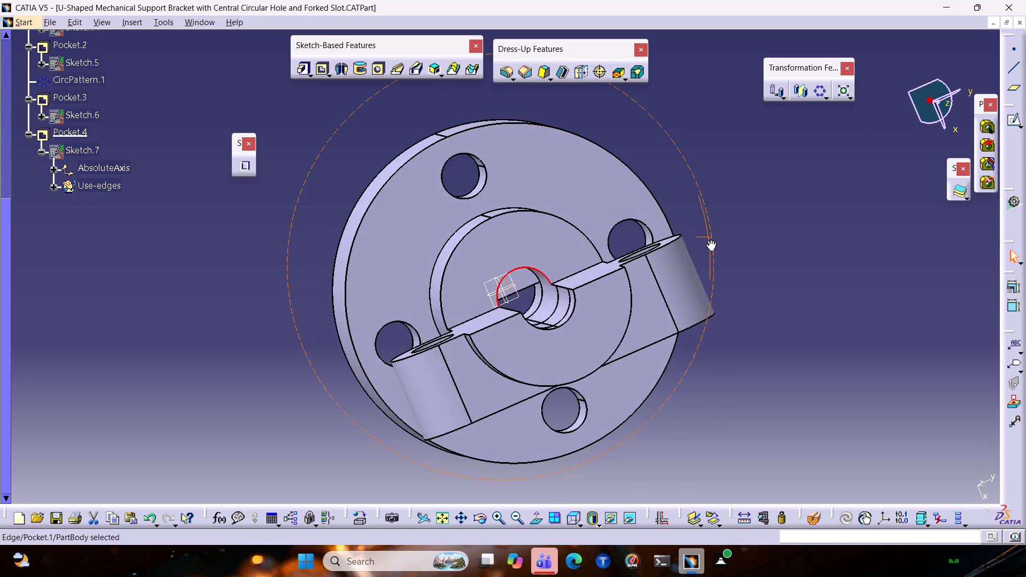
{"action": "right_click_drag", "start_coordinate": [710, 240], "coordinate": [701, 213]}
{"action": "middle_click_drag", "start_coordinate": [710, 240], "coordinate": [701, 213]}
{"action": "right_click_drag", "start_coordinate": [736, 280], "coordinate": [732, 225]}
{"action": "scroll", "coordinate": [737, 328], "scroll_direction": "down", "scroll_amount": 1}
{"action": "scroll", "coordinate": [510, 221], "scroll_direction": "down", "scroll_amount": 1}
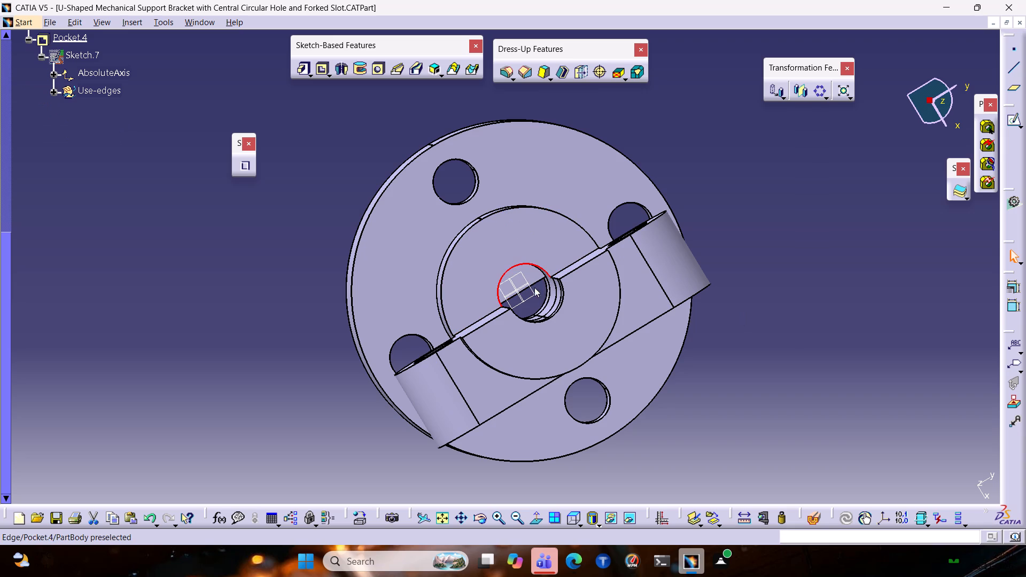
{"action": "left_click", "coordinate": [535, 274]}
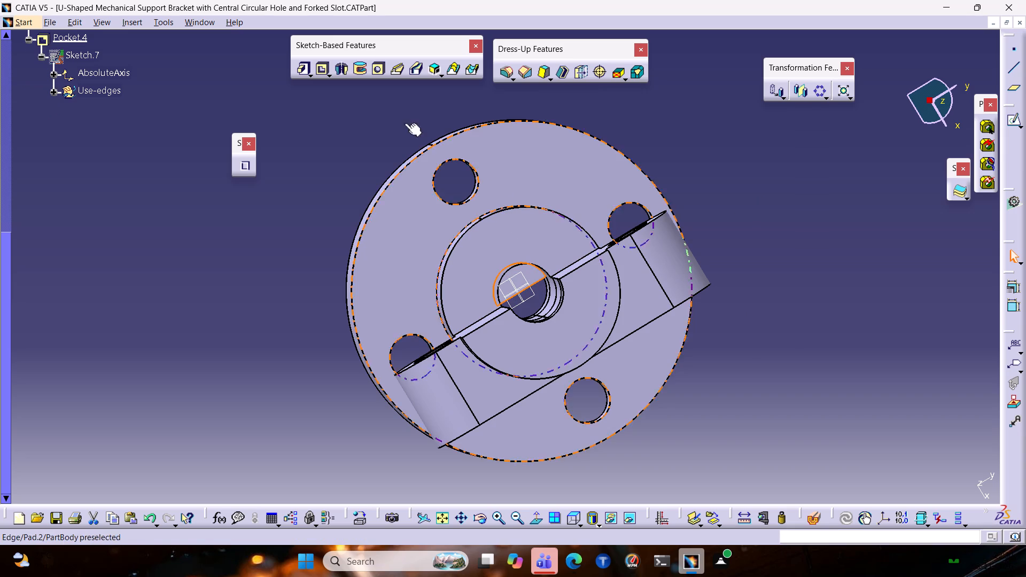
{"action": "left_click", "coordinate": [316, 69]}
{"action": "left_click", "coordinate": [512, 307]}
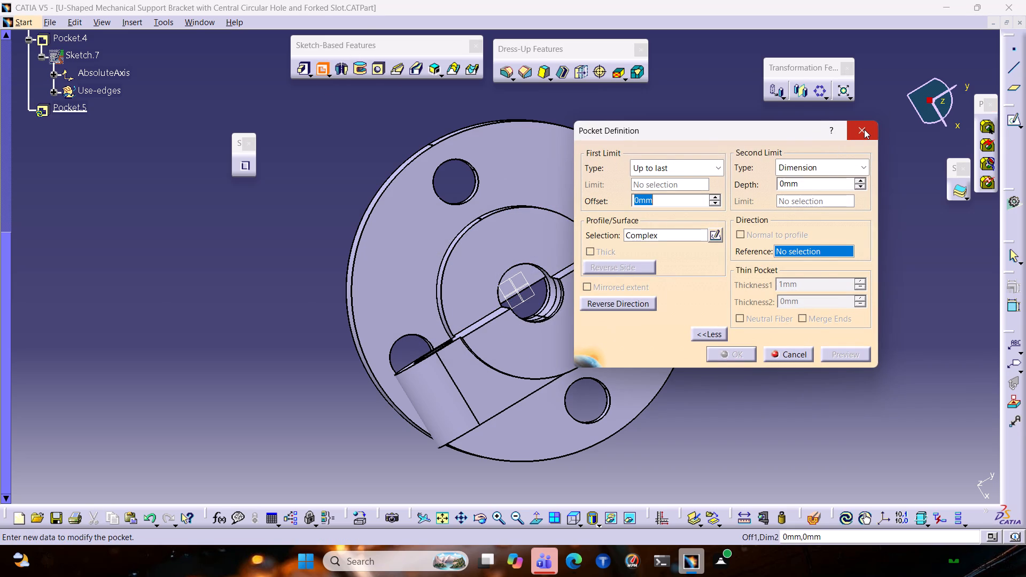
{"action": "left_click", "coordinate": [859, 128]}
Create a sketch on the half-round face blocking the central bore and project that face's outline into it.
{"action": "left_click", "coordinate": [537, 277]}
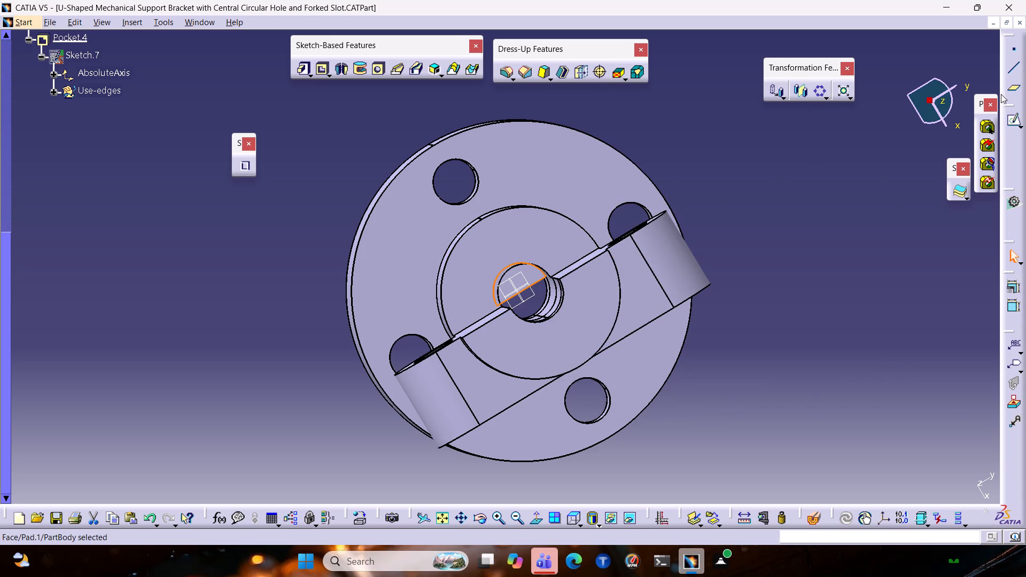
{"action": "left_click", "coordinate": [1009, 123]}
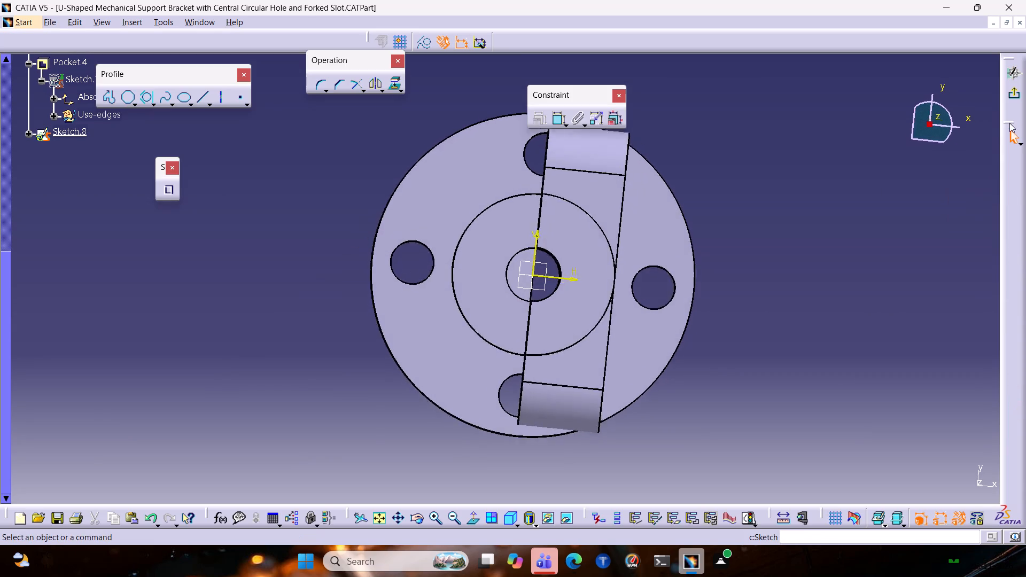
{"action": "left_click", "coordinate": [516, 266]}
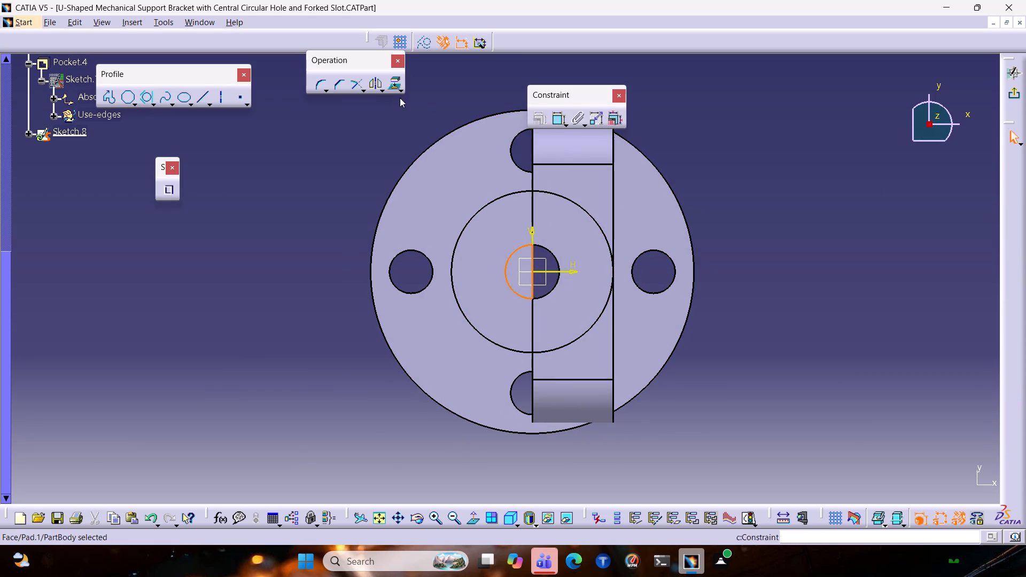
{"action": "left_click", "coordinate": [399, 81]}
{"action": "double_click", "coordinate": [395, 83]}
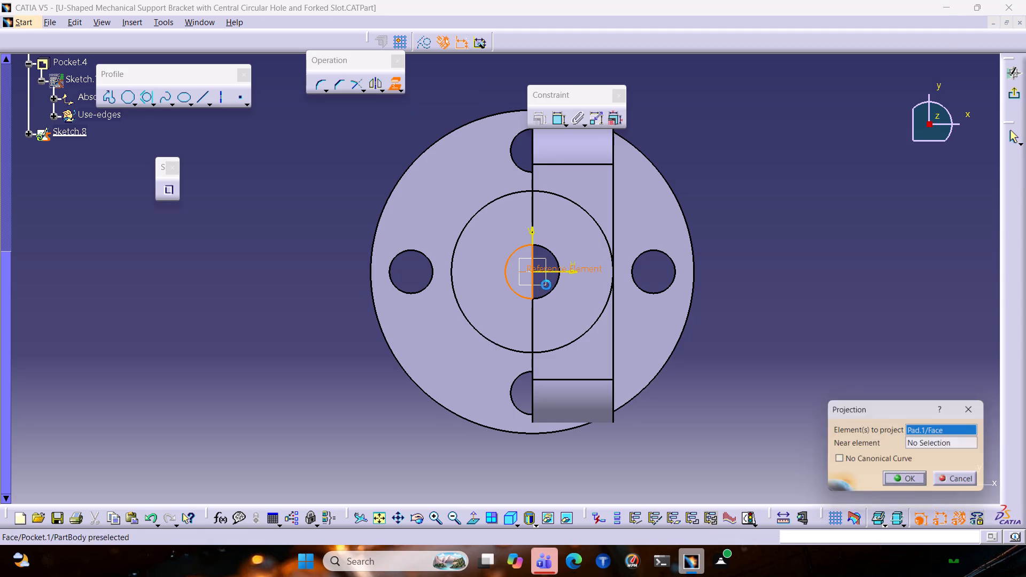
{"action": "left_click", "coordinate": [906, 483]}
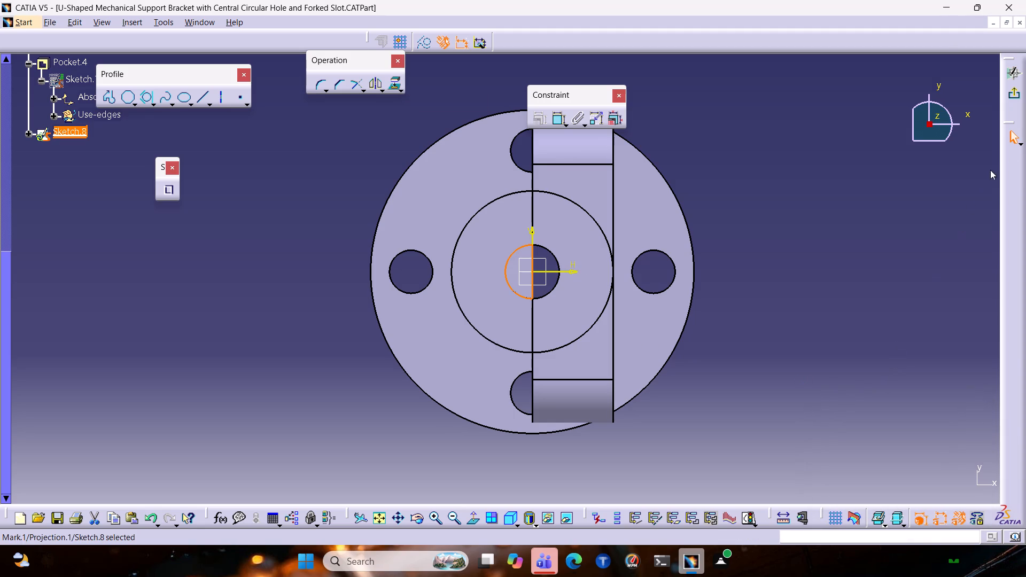
{"action": "left_click", "coordinate": [1007, 93]}
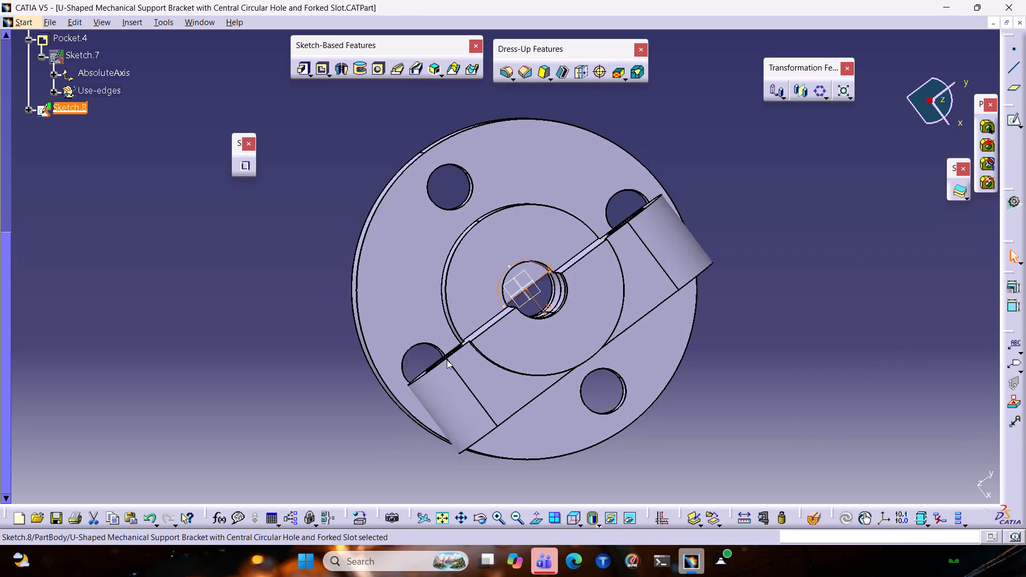
Cut a pocket from the projected half-round sketch with limit type Up to last and 0 mm offset.
{"action": "left_click", "coordinate": [321, 65]}
{"action": "left_click", "coordinate": [725, 363]}
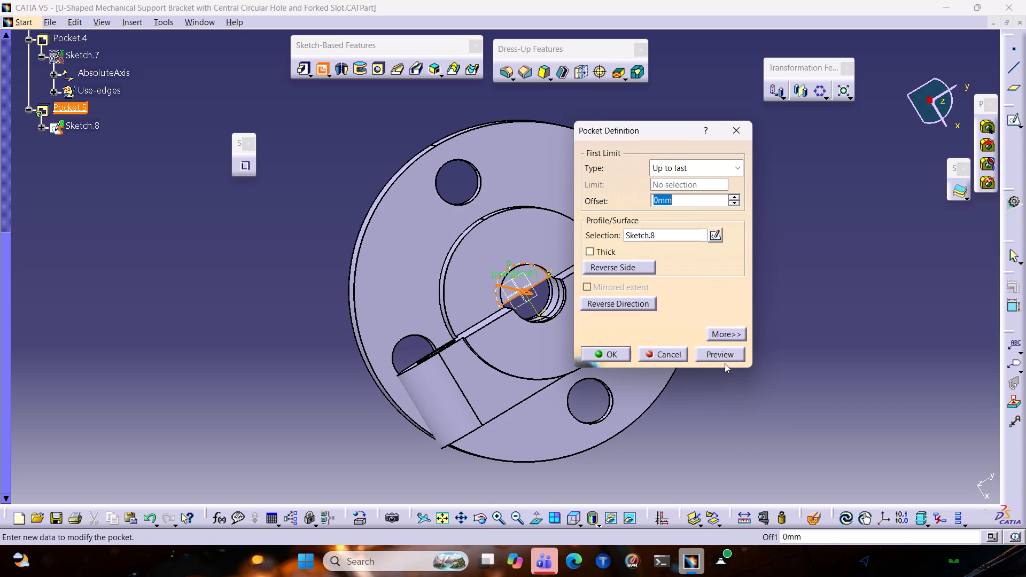
{"action": "left_click", "coordinate": [722, 347]}
{"action": "left_click", "coordinate": [608, 354]}
{"action": "left_click", "coordinate": [726, 325]}
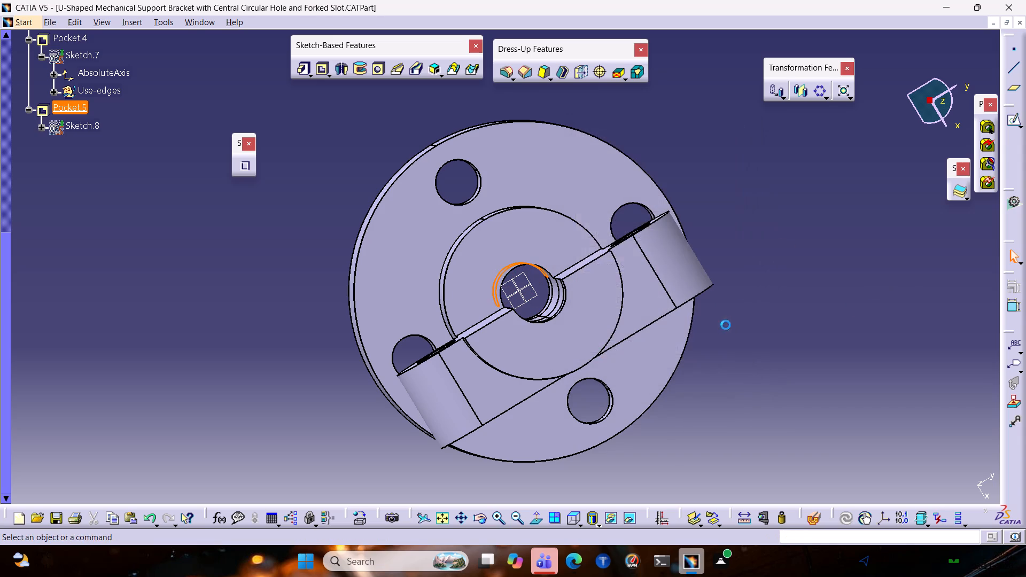
Examine the cleared central bore and the whole bracket from the top view and from several angles.
{"action": "middle_click_drag", "start_coordinate": [690, 363], "coordinate": [555, 318]}
{"action": "right_click_drag", "start_coordinate": [707, 379], "coordinate": [555, 318]}
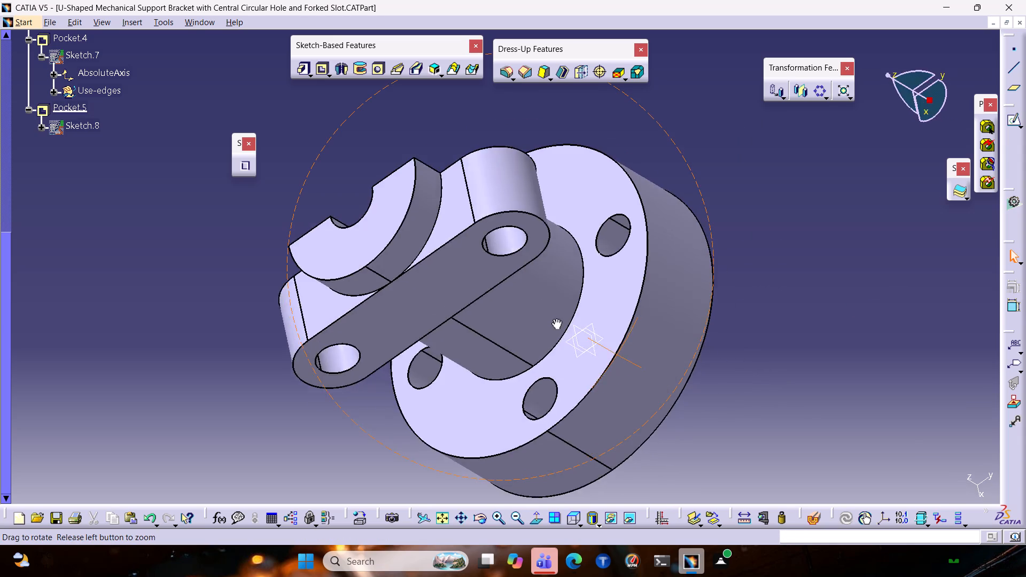
{"action": "middle_click_drag", "start_coordinate": [555, 318], "coordinate": [695, 349]}
{"action": "right_click_drag", "start_coordinate": [555, 318], "coordinate": [695, 349]}
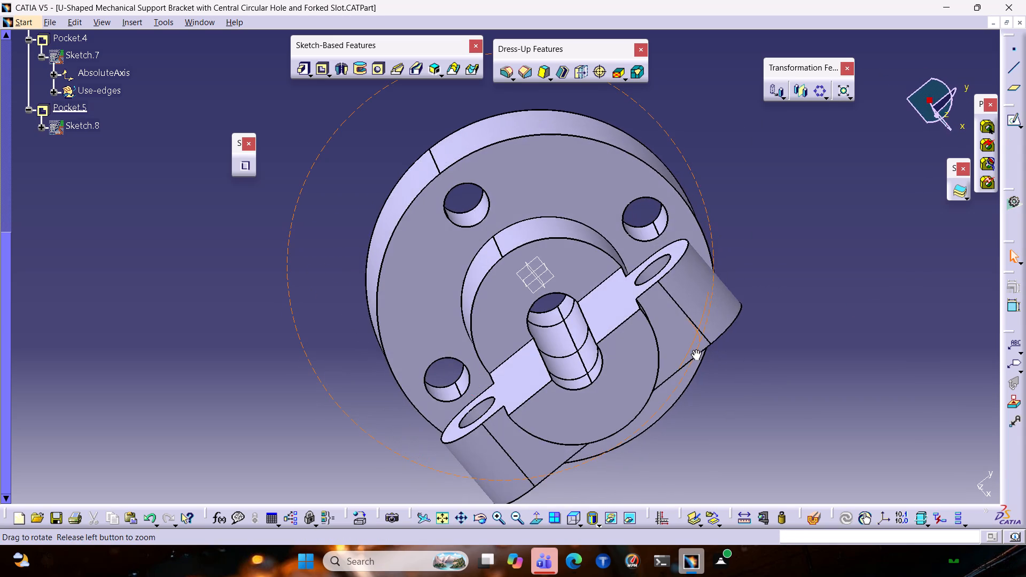
{"action": "middle_click_drag", "start_coordinate": [695, 349], "coordinate": [701, 280]}
{"action": "right_click_drag", "start_coordinate": [695, 349], "coordinate": [701, 280]}
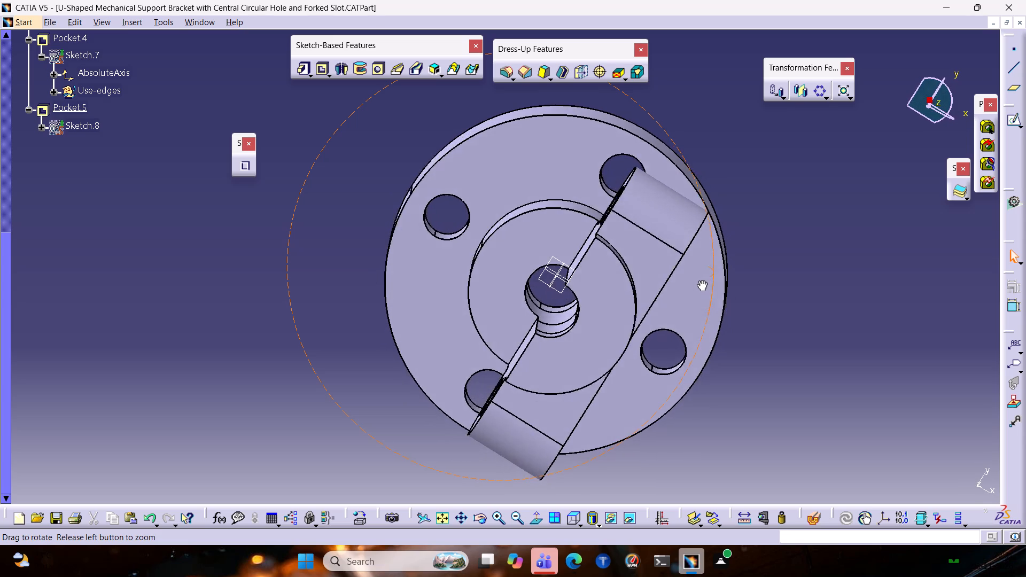
{"action": "right_click_drag", "start_coordinate": [701, 280], "coordinate": [703, 277]}
{"action": "middle_click_drag", "start_coordinate": [701, 280], "coordinate": [704, 277]}
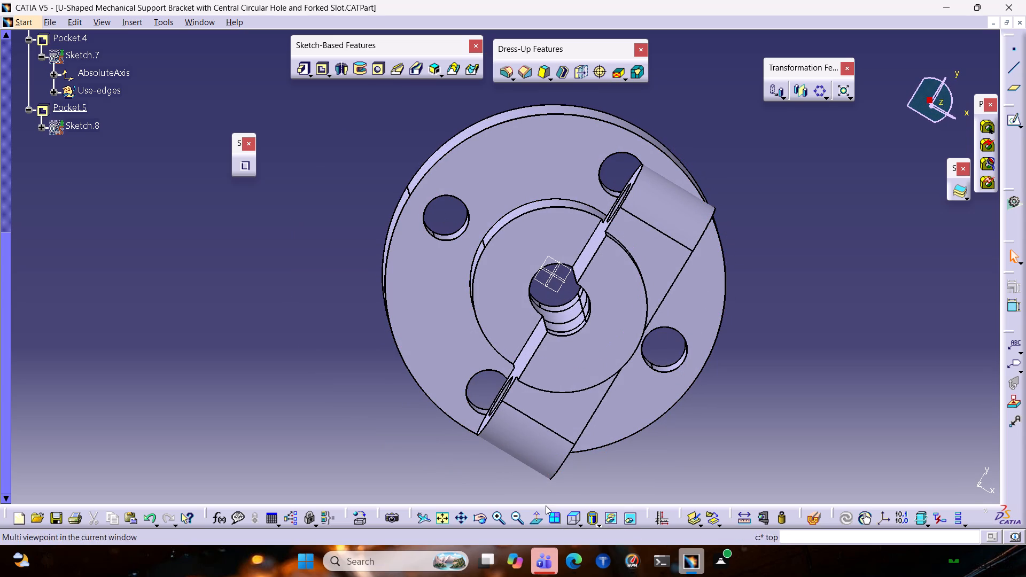
{"action": "left_click", "coordinate": [565, 518]}
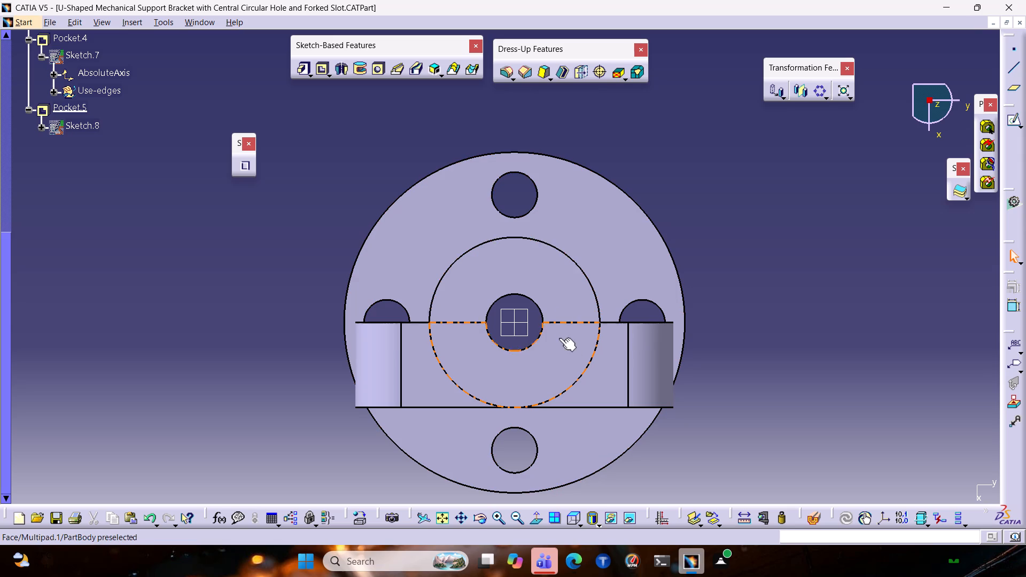
{"action": "left_click", "coordinate": [534, 302]}
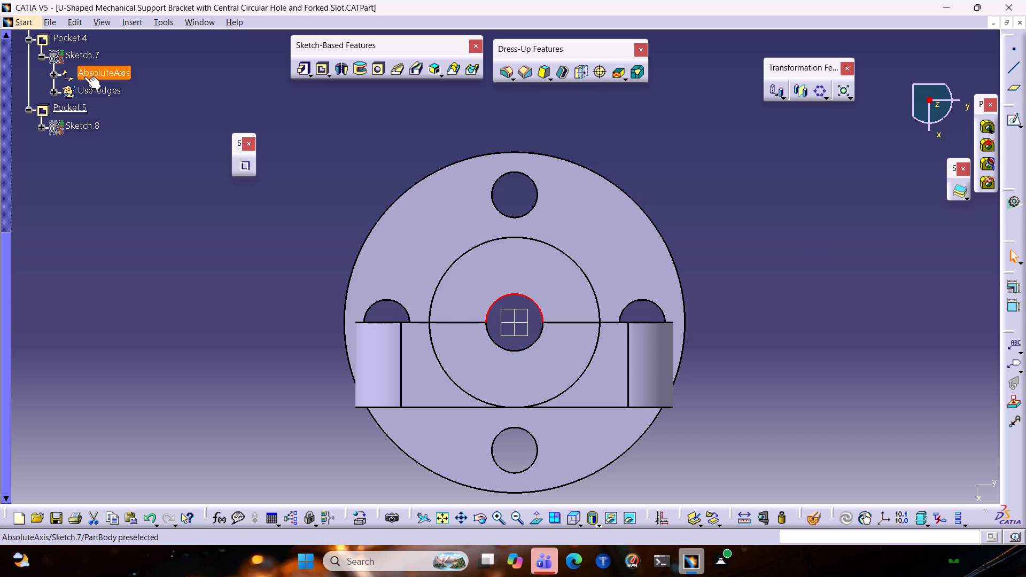
{"action": "scroll", "coordinate": [787, 369], "scroll_direction": "down", "scroll_amount": 1}
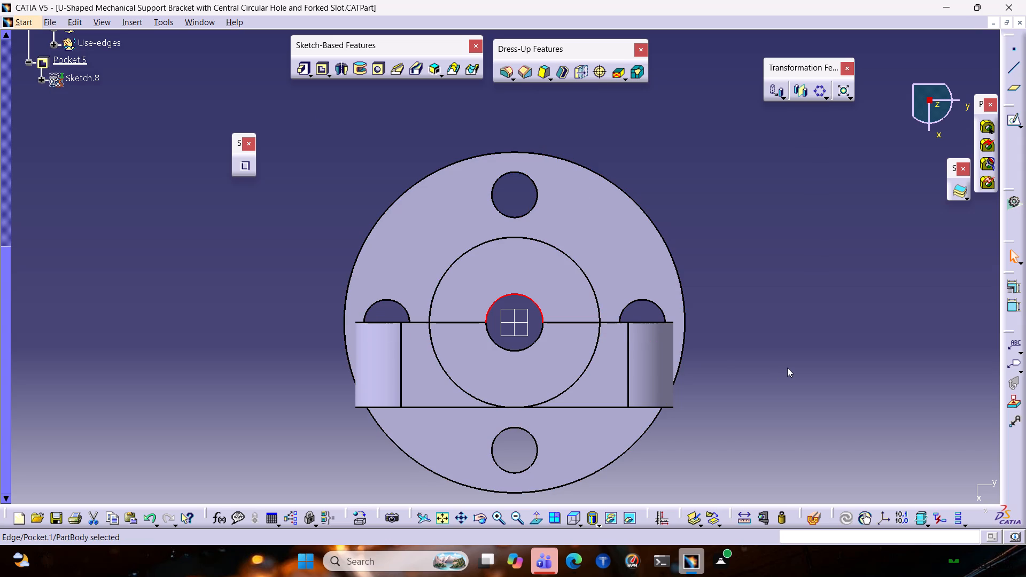
{"action": "middle_click_drag", "start_coordinate": [787, 368], "coordinate": [587, 63]}
{"action": "right_click_drag", "start_coordinate": [787, 368], "coordinate": [587, 63]}
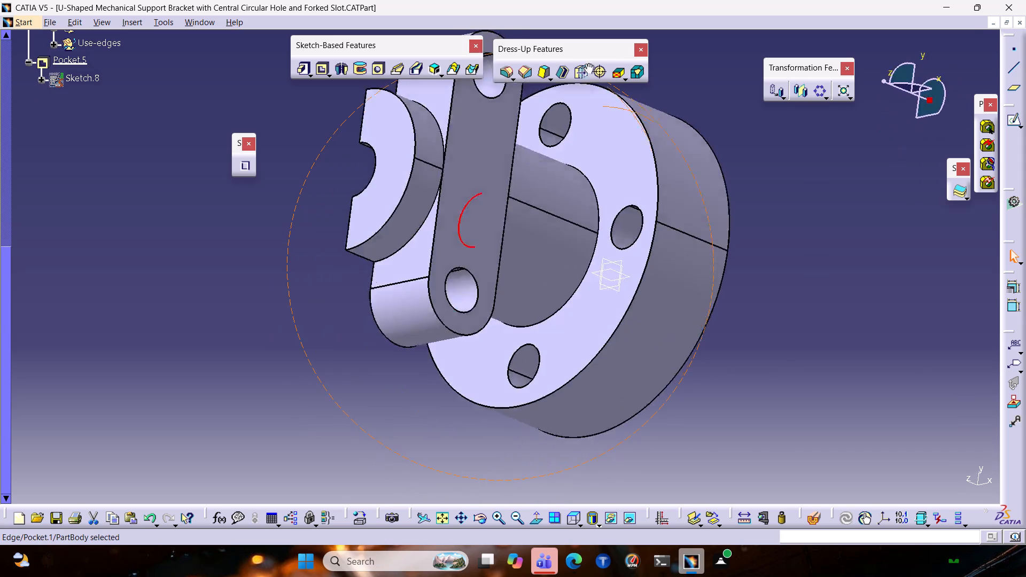
{"action": "right_click_drag", "start_coordinate": [587, 63], "coordinate": [573, 473]}
{"action": "middle_click_drag", "start_coordinate": [587, 63], "coordinate": [573, 473]}
{"action": "left_click", "coordinate": [714, 180]}
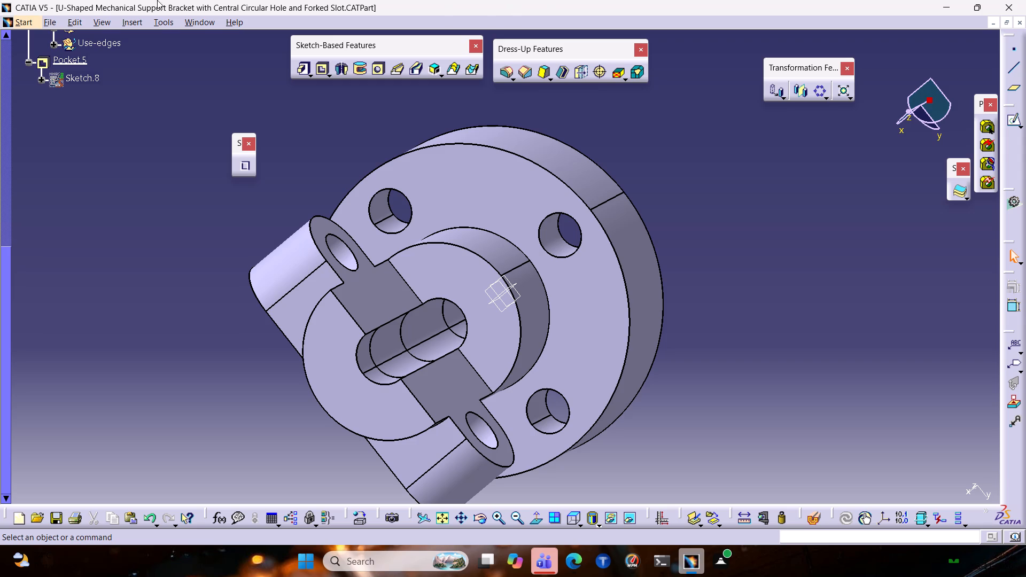
{"action": "scroll", "coordinate": [748, 576], "scroll_direction": "down", "scroll_amount": 1}
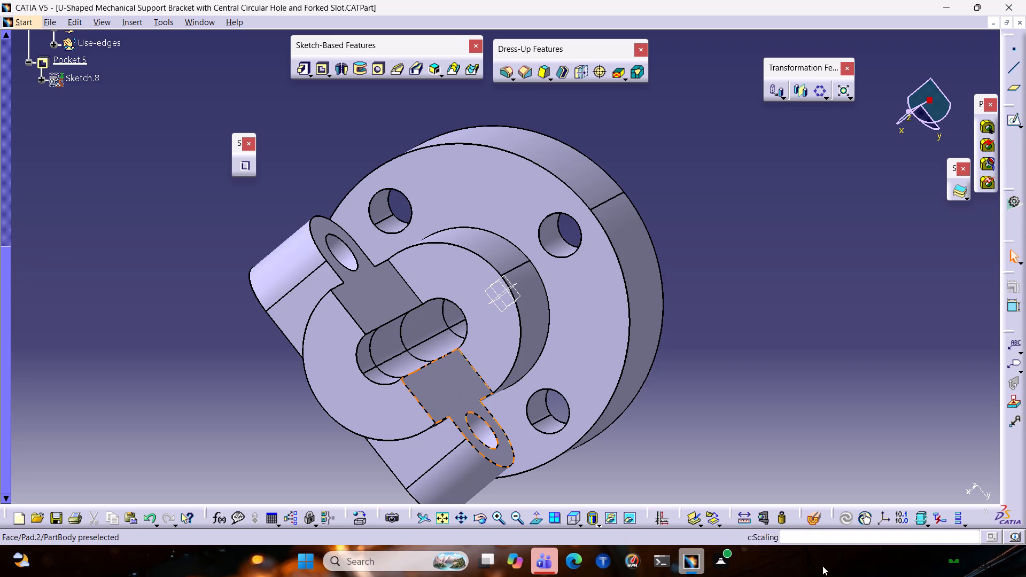
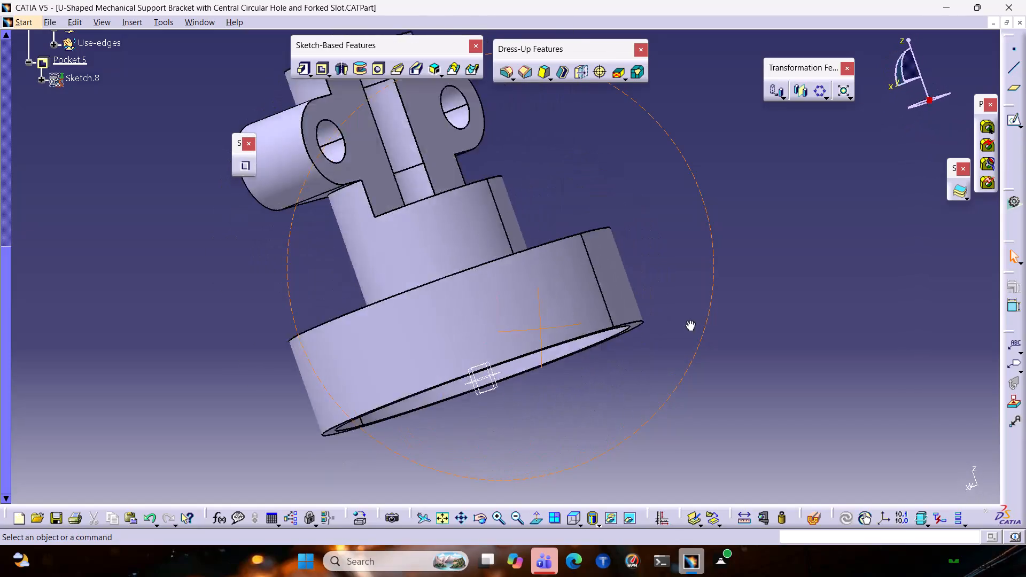
Examine the bracket's upper arm and the top of its circular base flange from several angles.
{"action": "scroll", "coordinate": [906, 355], "scroll_direction": "up", "scroll_amount": 1}
{"action": "middle_click_drag", "start_coordinate": [816, 420], "coordinate": [817, 418]}
{"action": "right_click_drag", "start_coordinate": [817, 418], "coordinate": [817, 418]}
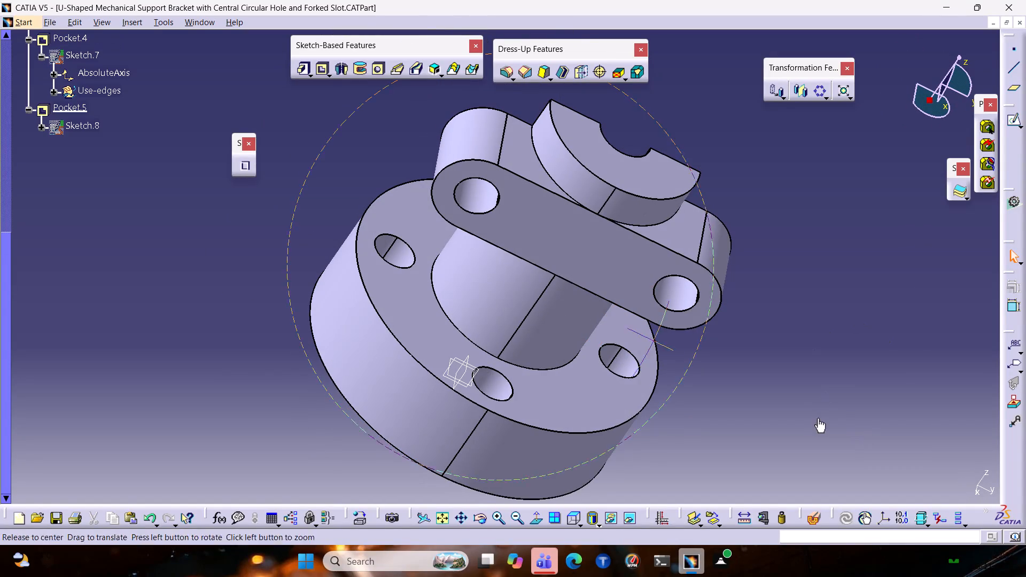
{"action": "right_click_drag", "start_coordinate": [817, 418], "coordinate": [876, 260]}
{"action": "middle_click_drag", "start_coordinate": [817, 418], "coordinate": [876, 260]}
{"action": "middle_click_drag", "start_coordinate": [736, 383], "coordinate": [798, 281]}
{"action": "right_click_drag", "start_coordinate": [736, 383], "coordinate": [798, 281]}
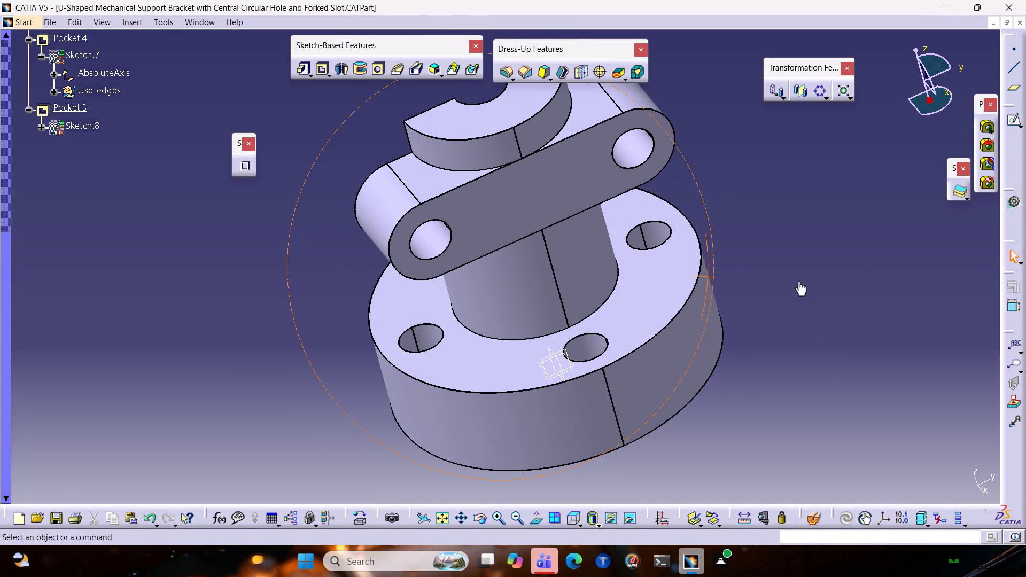
{"action": "right_click_drag", "start_coordinate": [798, 281], "coordinate": [798, 282]}
{"action": "middle_click_drag", "start_coordinate": [798, 281], "coordinate": [798, 282]}
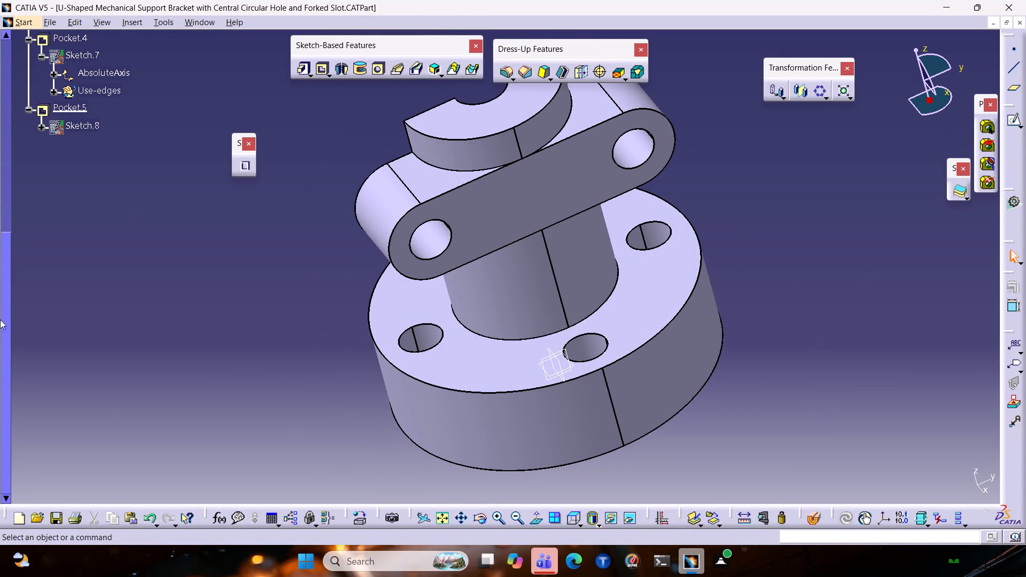
On the base flange's top face, sketch two hexagons of about 10 mm radius on the negative H side, above and below the H axis.
{"action": "left_click", "coordinate": [515, 356]}
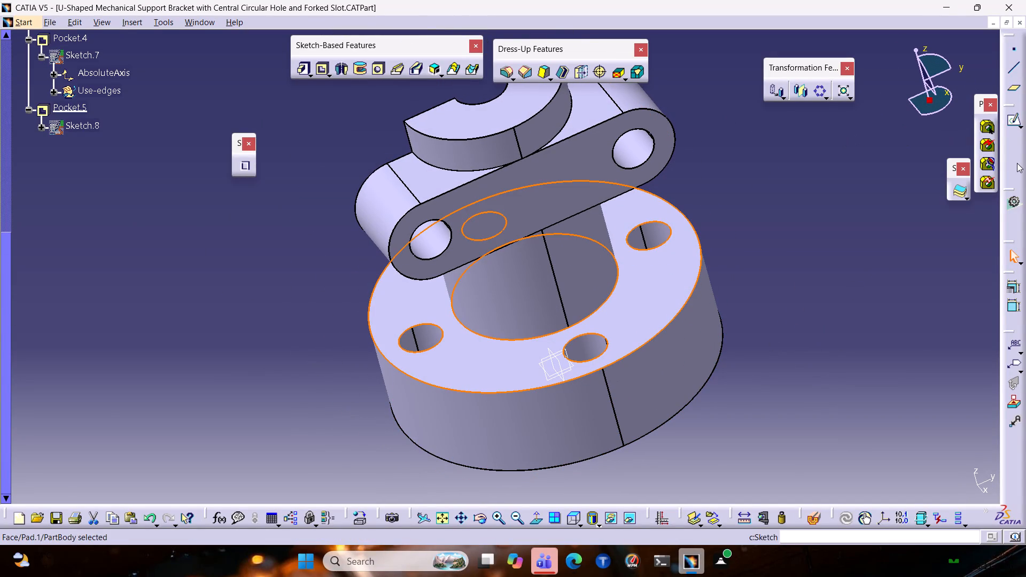
{"action": "left_click", "coordinate": [1013, 127]}
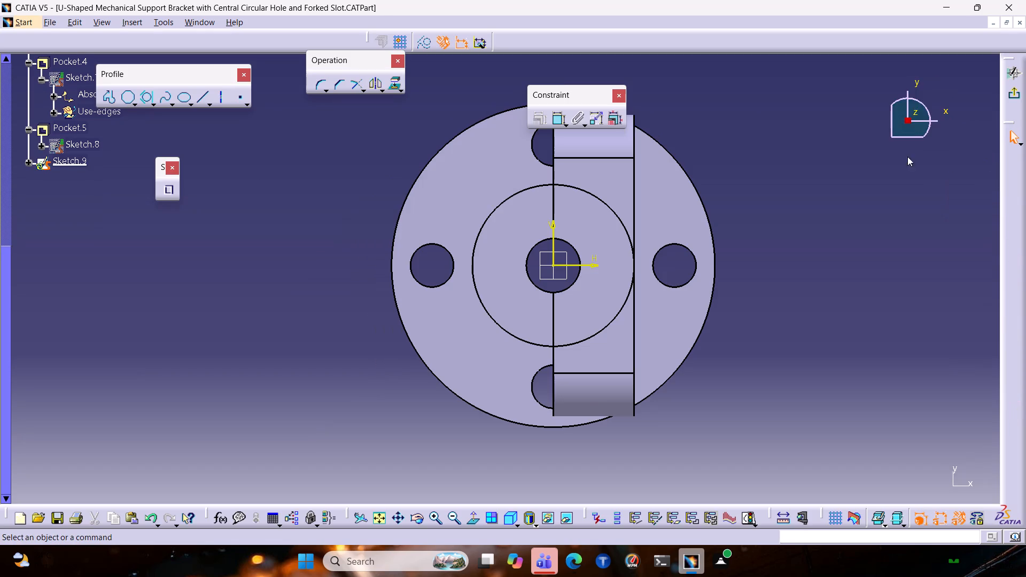
{"action": "left_click", "coordinate": [154, 101]}
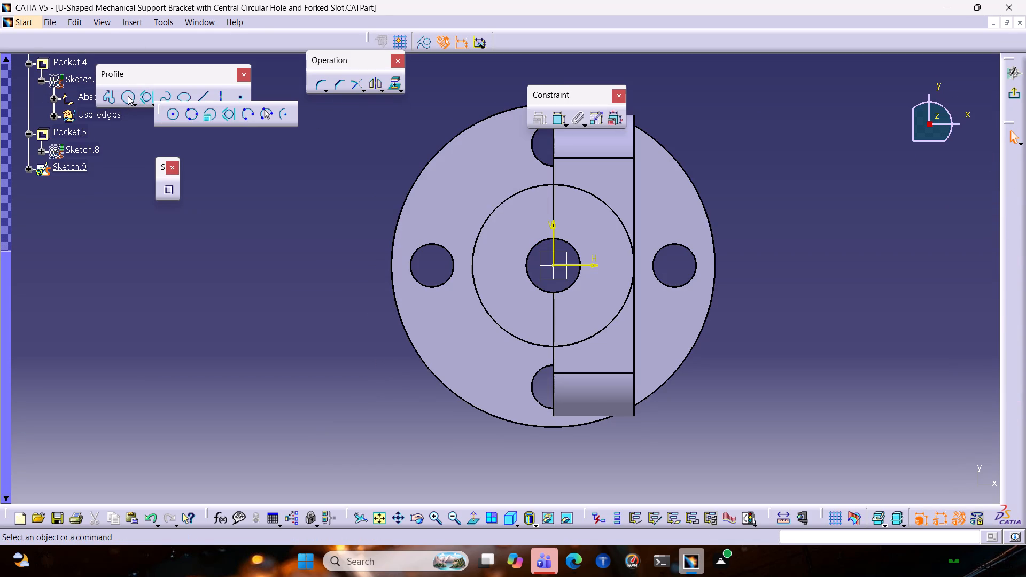
{"action": "left_click", "coordinate": [128, 95]}
{"action": "left_click", "coordinate": [128, 96]}
{"action": "left_click", "coordinate": [468, 182]}
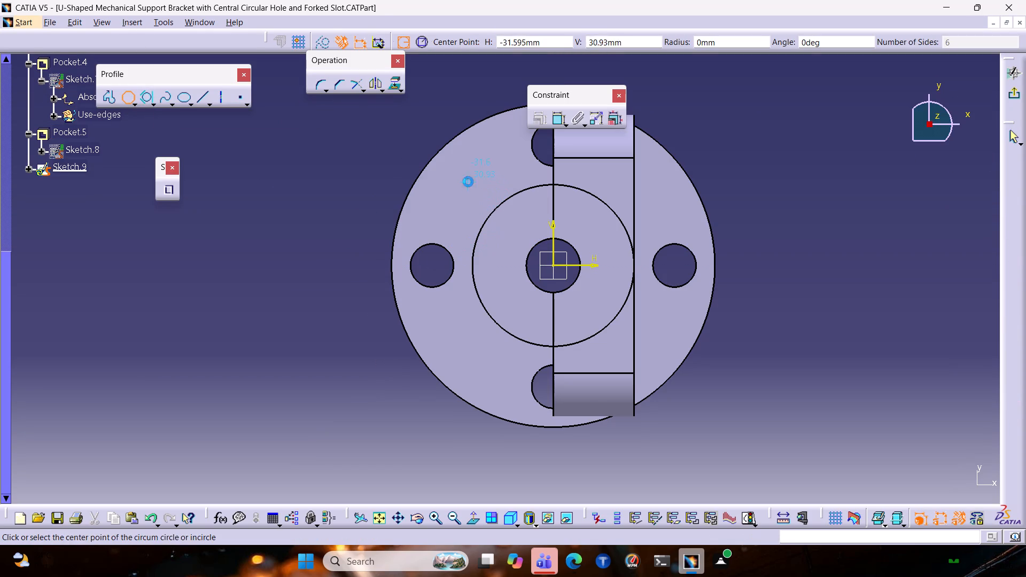
{"action": "left_click", "coordinate": [489, 196]}
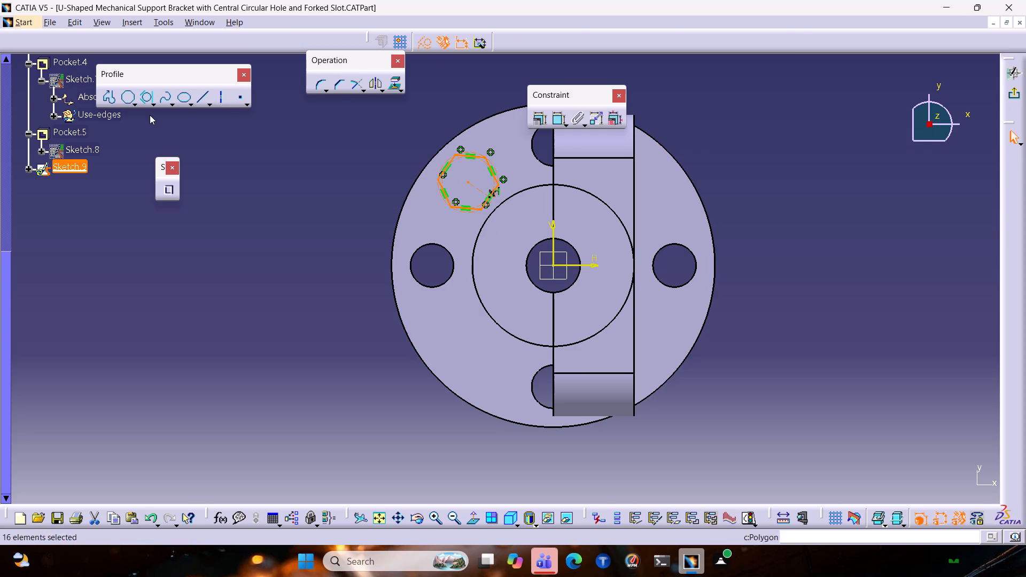
{"action": "left_click", "coordinate": [123, 95]}
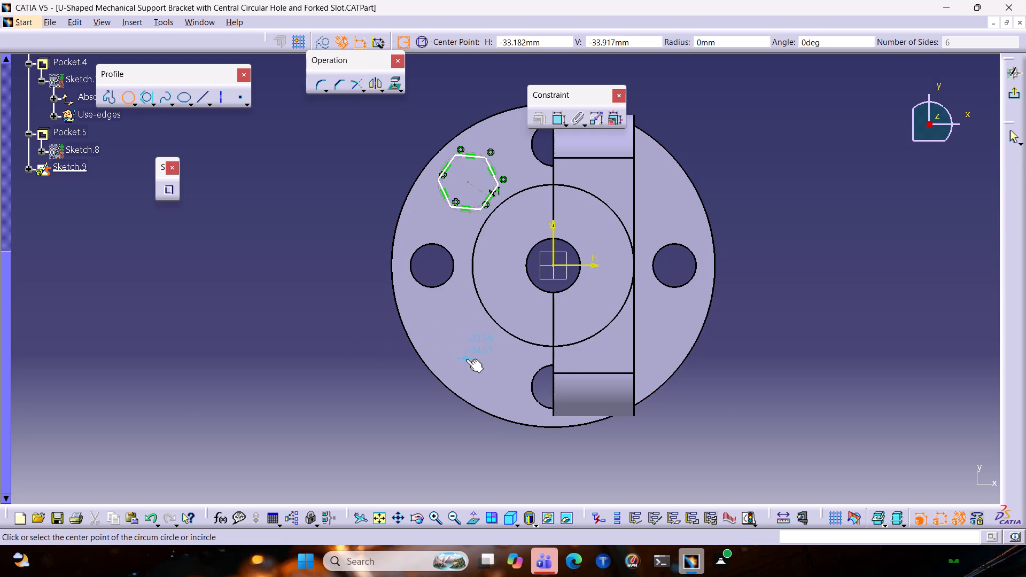
{"action": "left_click", "coordinate": [466, 353]}
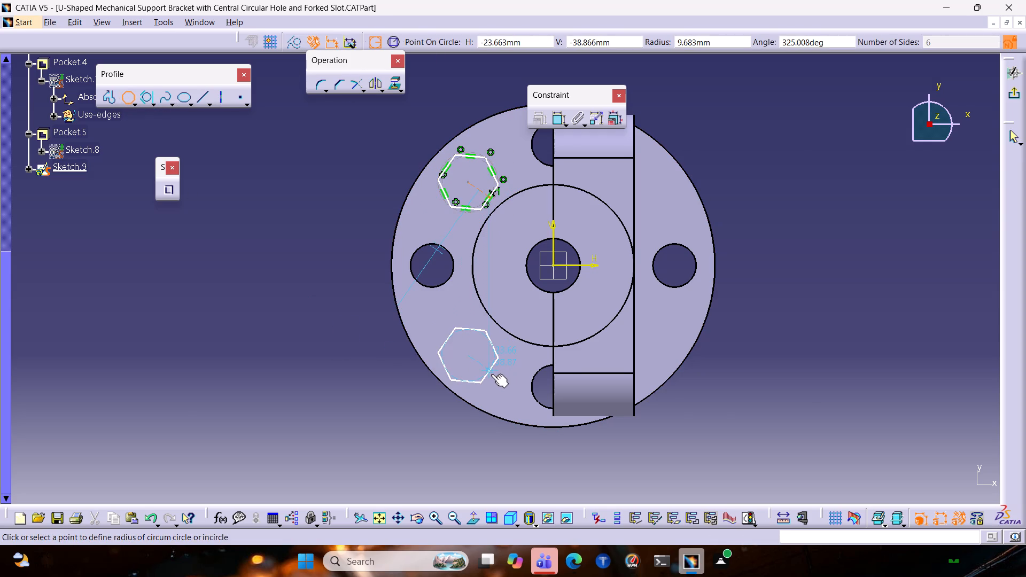
{"action": "left_click", "coordinate": [489, 374]}
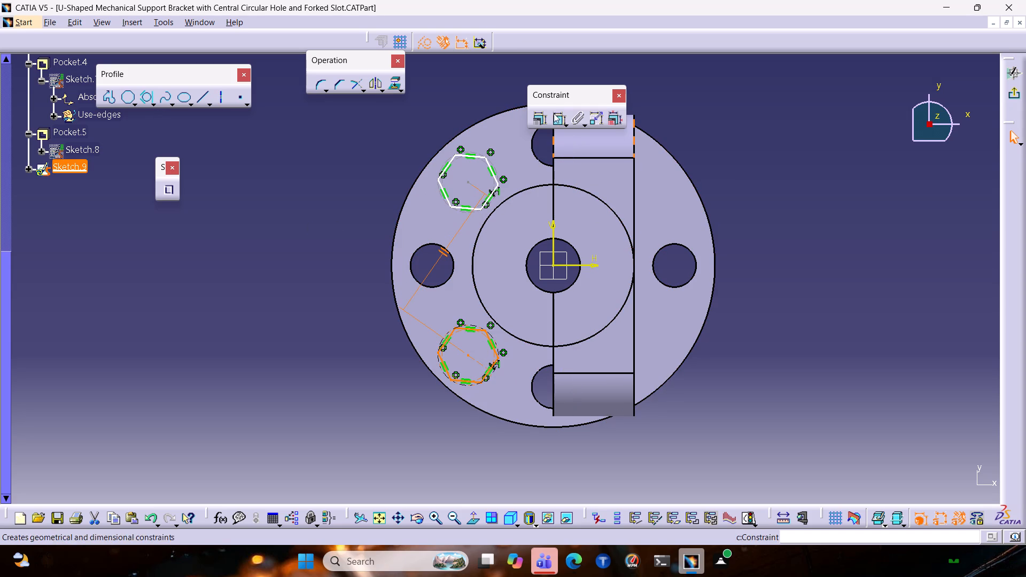
Mirror the lower hexagon about the sketch's vertical axis.
{"action": "left_click", "coordinate": [372, 85]}
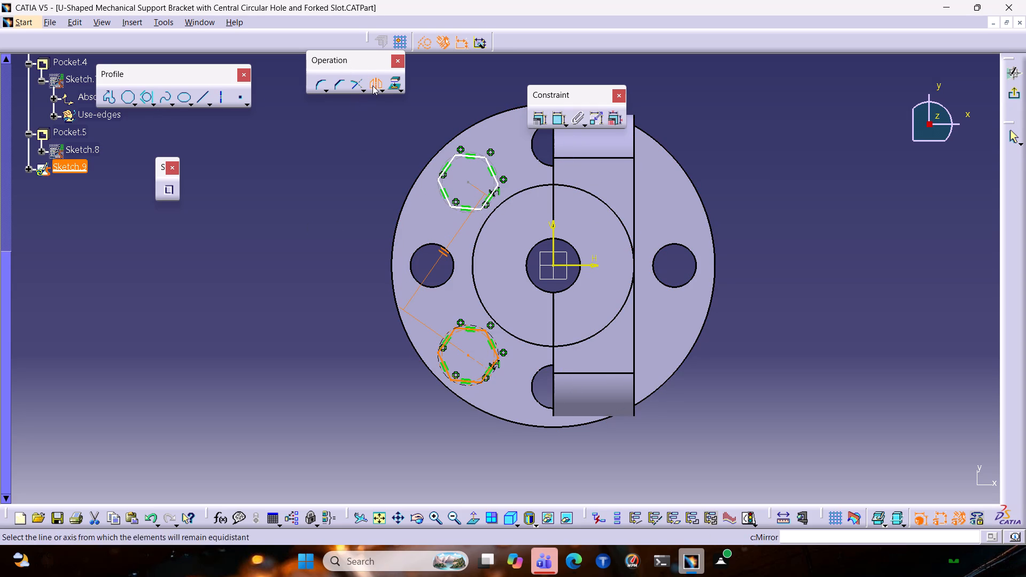
{"action": "left_click", "coordinate": [554, 231]}
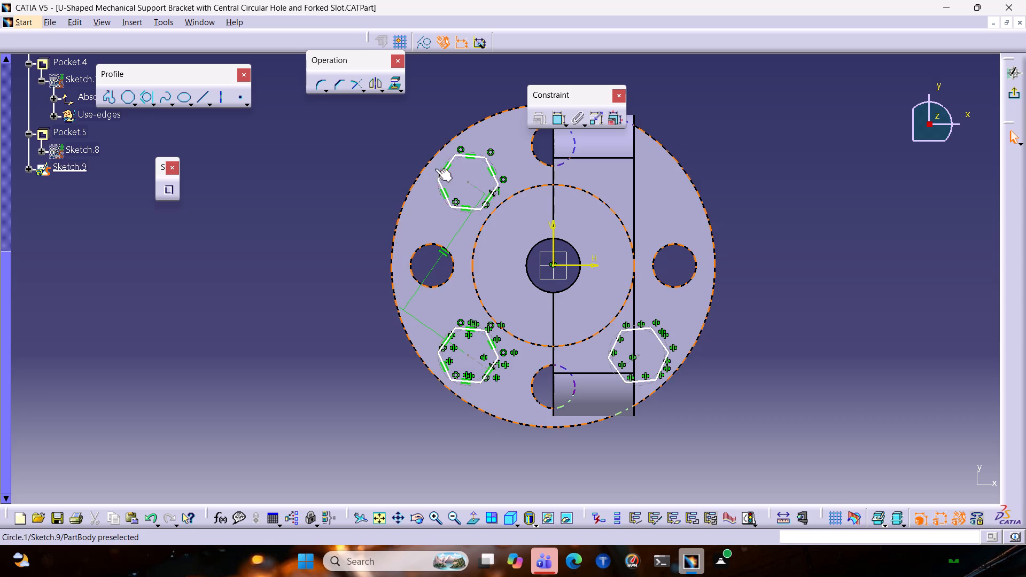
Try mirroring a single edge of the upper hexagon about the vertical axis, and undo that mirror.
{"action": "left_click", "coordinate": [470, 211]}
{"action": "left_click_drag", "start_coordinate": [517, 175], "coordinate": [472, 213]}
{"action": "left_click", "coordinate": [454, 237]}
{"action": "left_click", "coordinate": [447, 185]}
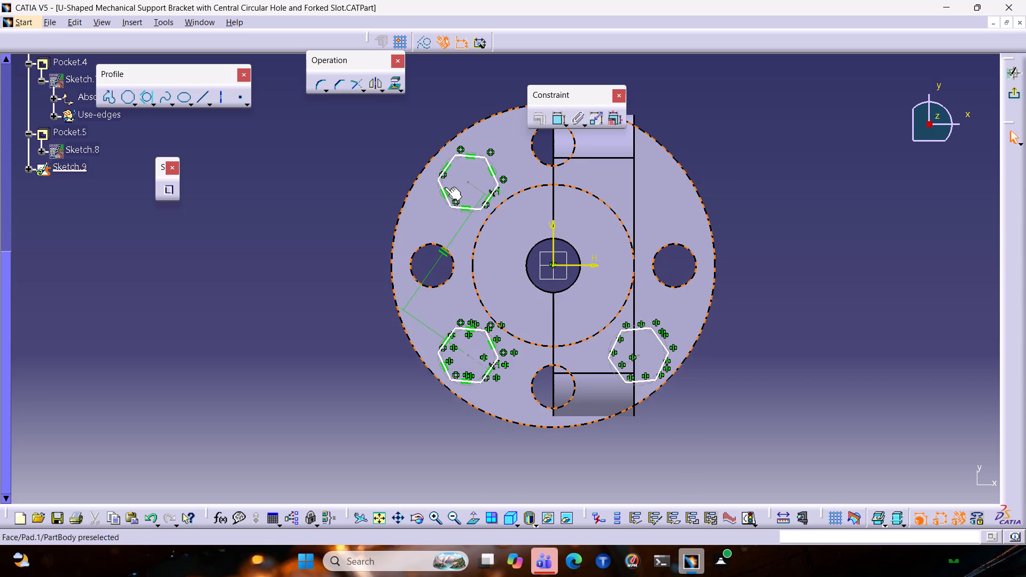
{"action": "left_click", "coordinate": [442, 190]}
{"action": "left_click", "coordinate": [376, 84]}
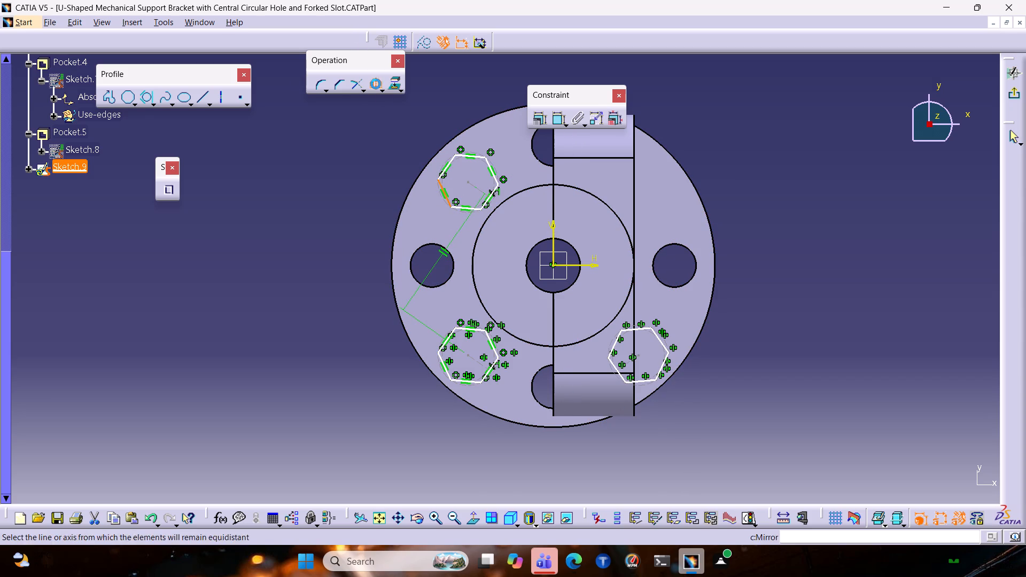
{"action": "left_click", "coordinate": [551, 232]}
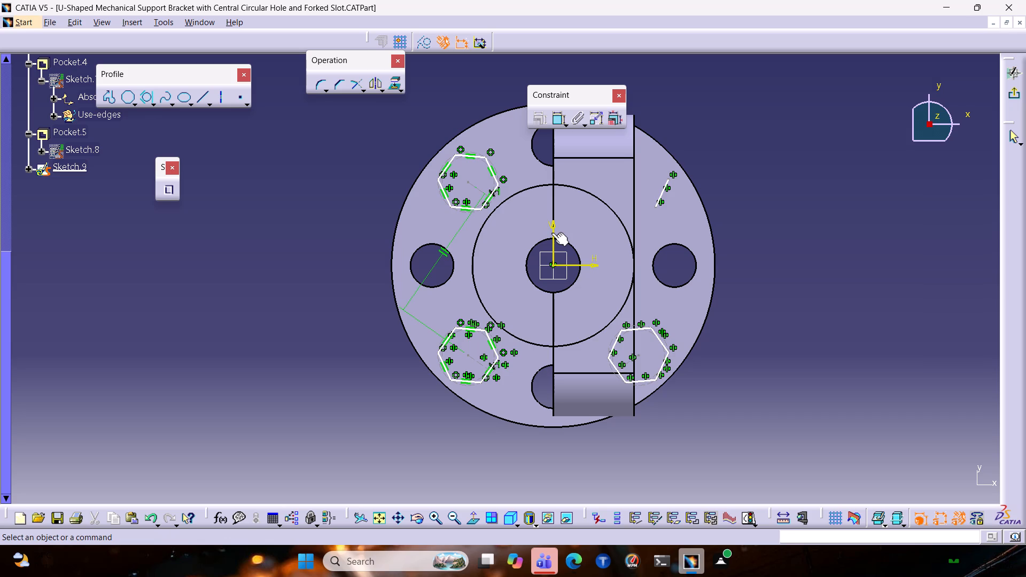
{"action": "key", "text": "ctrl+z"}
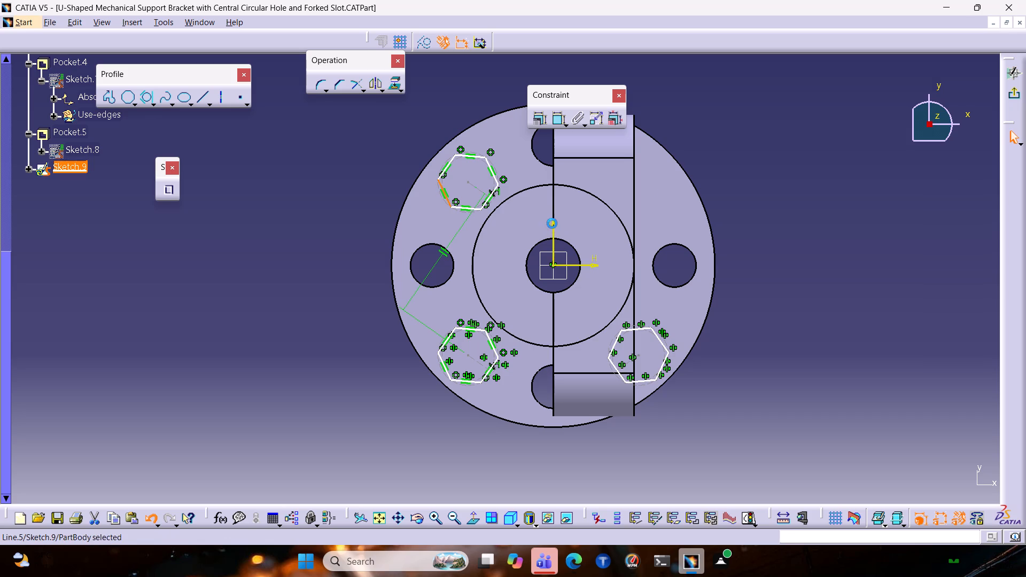
Select all six edges of the upper hexagon, mirror them about the vertical axis, and exit the sketch.
{"action": "left_click_drag", "start_coordinate": [508, 169], "coordinate": [460, 206]}
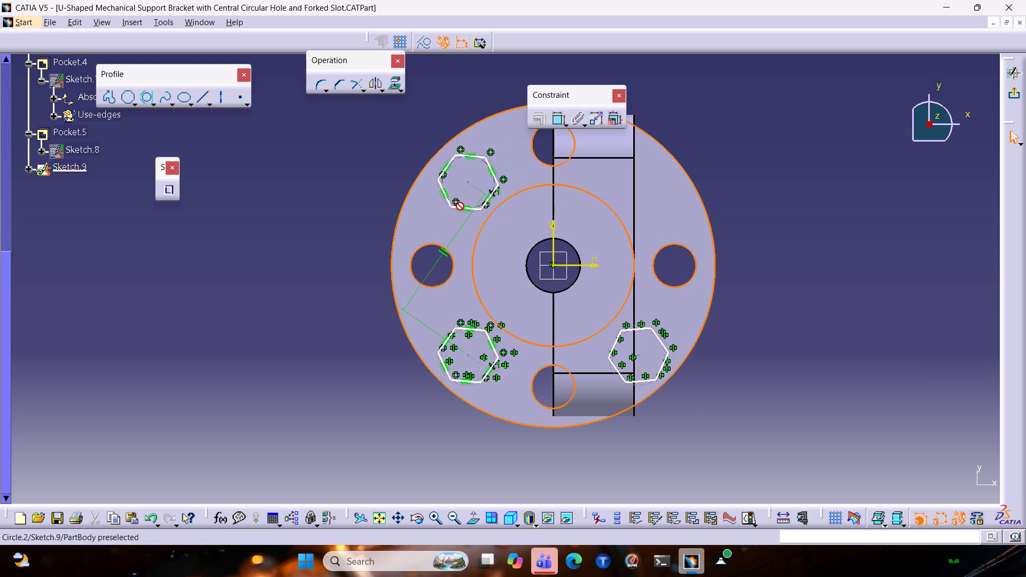
{"action": "left_click_drag", "start_coordinate": [460, 206], "coordinate": [418, 176]}
{"action": "left_click", "coordinate": [439, 161]}
{"action": "left_click", "coordinate": [409, 125]}
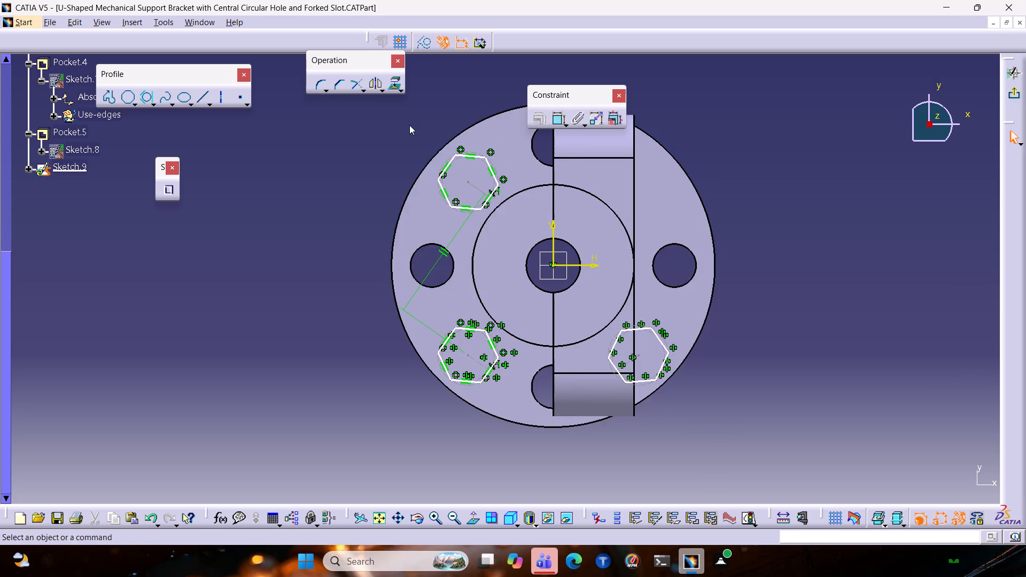
{"action": "left_click", "coordinate": [469, 158]}
{"action": "left_click", "coordinate": [490, 170]}
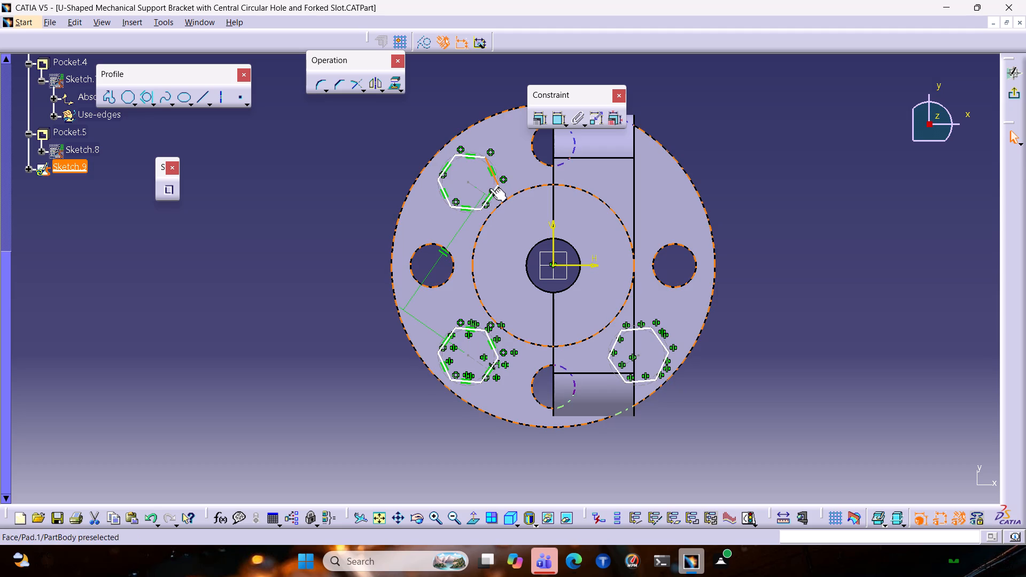
{"action": "left_click", "coordinate": [489, 193], "text": "ctrl"}
{"action": "left_click", "coordinate": [462, 207], "text": "ctrl"}
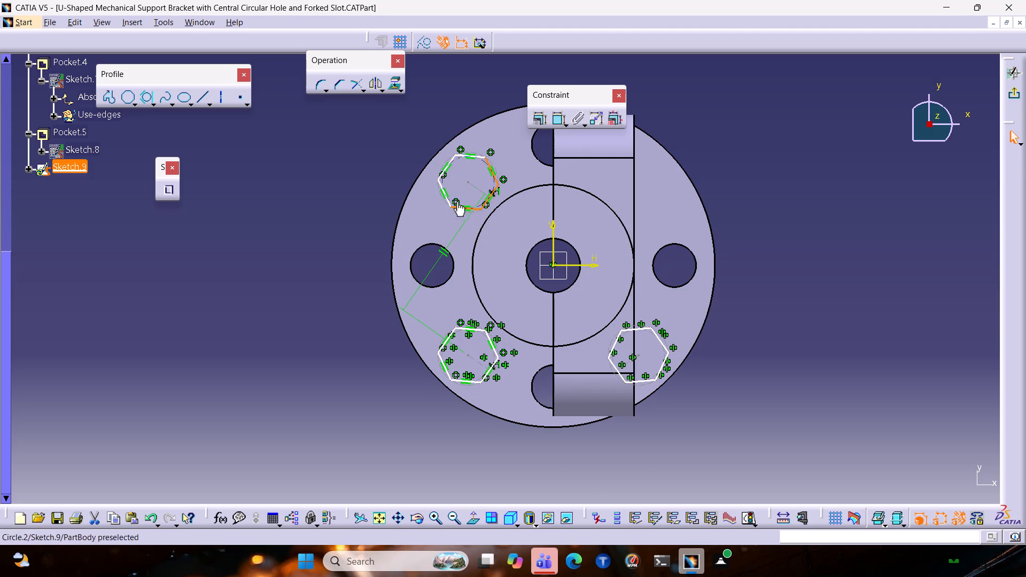
{"action": "left_click", "coordinate": [451, 199], "text": "ctrl"}
{"action": "left_click", "coordinate": [459, 158], "text": "ctrl"}
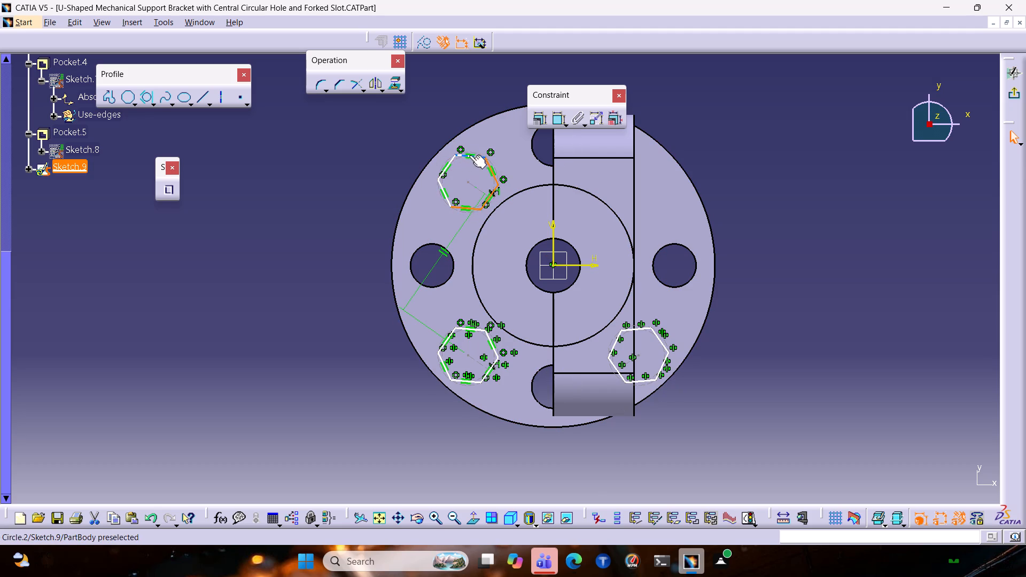
{"action": "left_click", "coordinate": [470, 155], "text": "ctrl"}
{"action": "left_click", "coordinate": [446, 169], "text": "ctrl"}
{"action": "left_click", "coordinate": [439, 190], "text": "ctrl"}
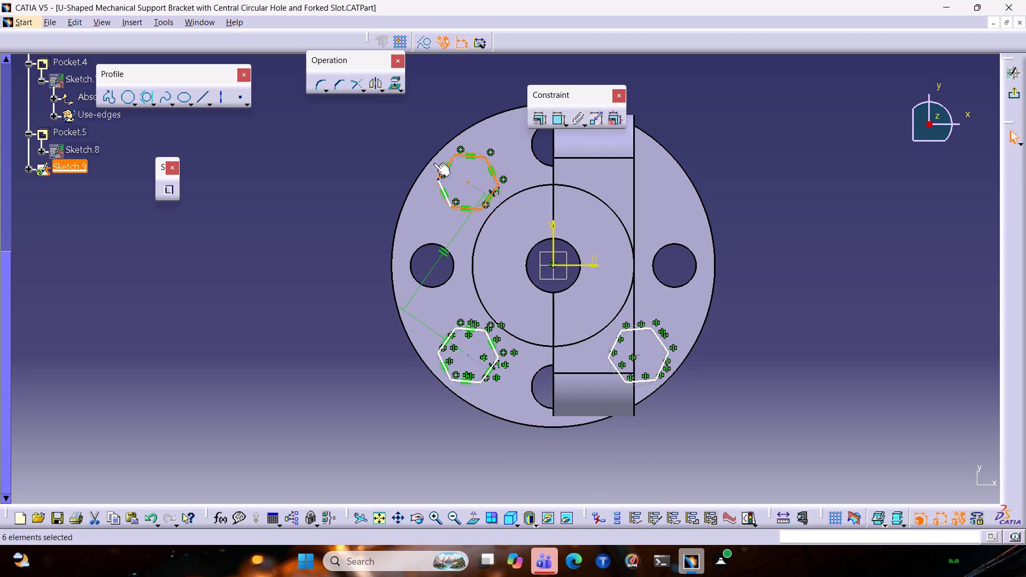
{"action": "left_click", "coordinate": [446, 189], "text": "ctrl"}
{"action": "left_click", "coordinate": [378, 87]}
{"action": "left_click", "coordinate": [377, 85]}
{"action": "left_click", "coordinate": [377, 85]}
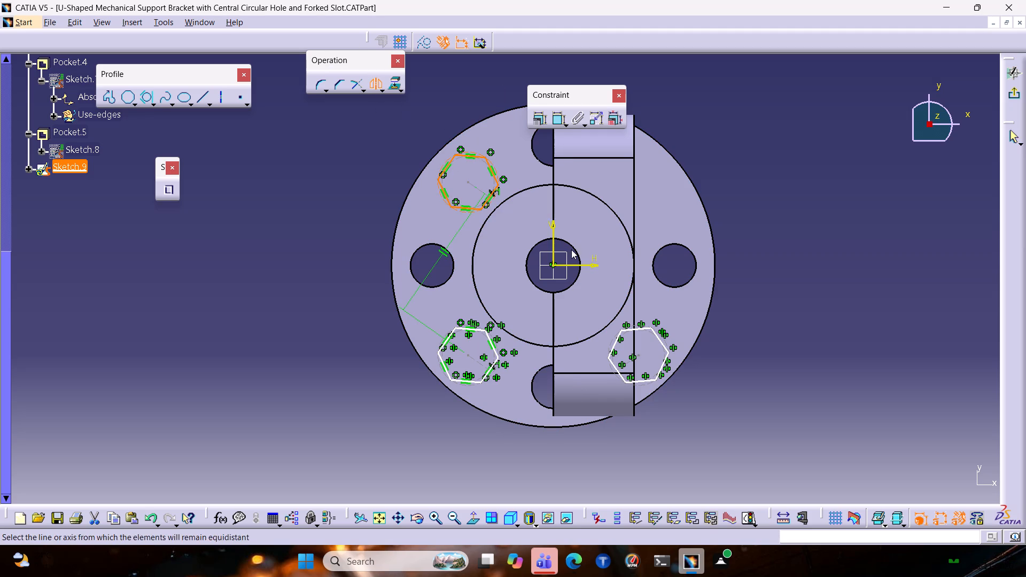
{"action": "left_click", "coordinate": [554, 236]}
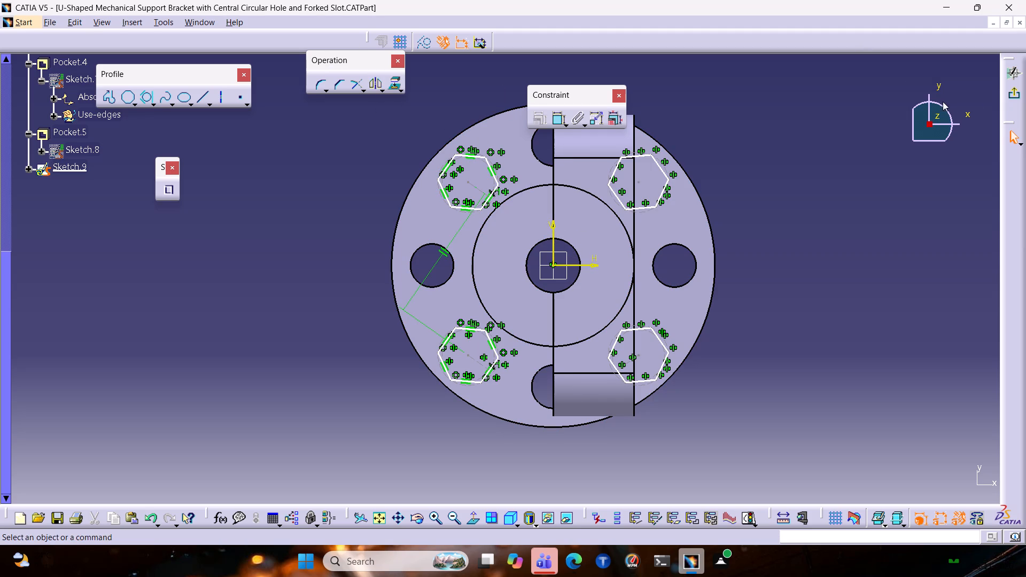
{"action": "left_click", "coordinate": [1007, 93]}
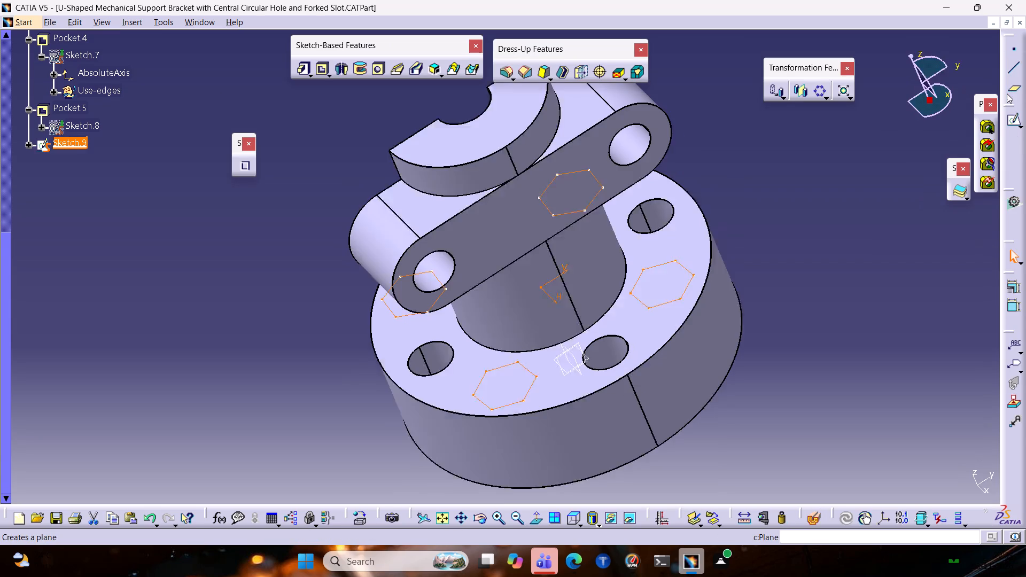
Pad the four-hexagon sketch upward from the flange, previewing a length of 55 mm and finishing with 35 mm.
{"action": "left_click", "coordinate": [297, 64]}
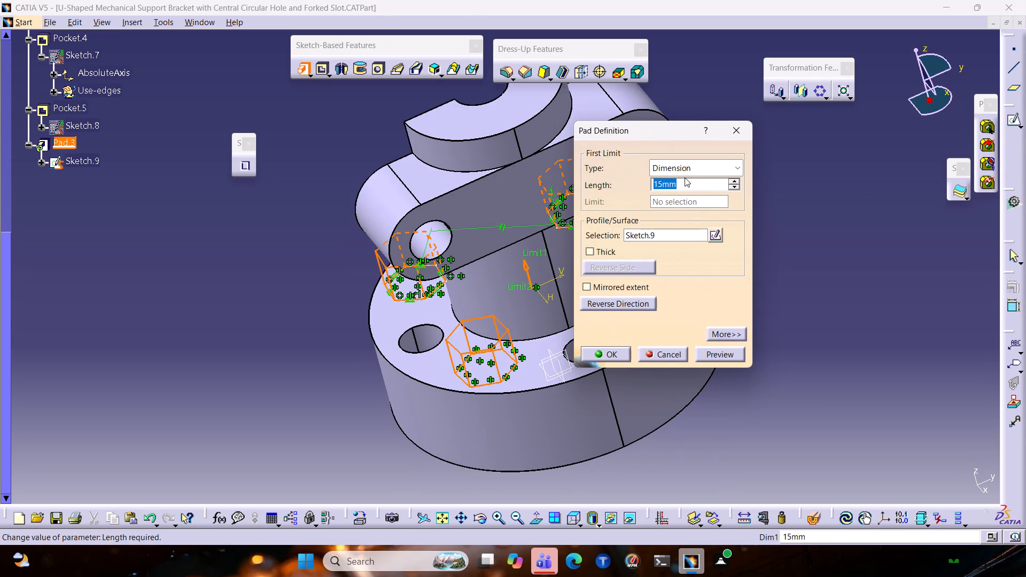
{"action": "type", "text": "55"}
{"action": "scroll", "coordinate": [685, 177], "scroll_direction": "down", "scroll_amount": 3}
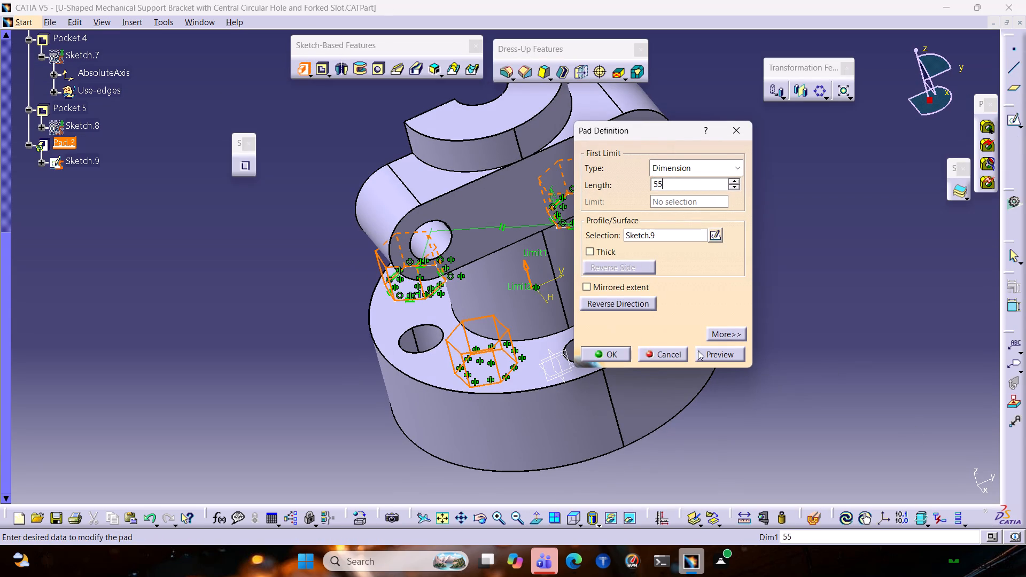
{"action": "left_click", "coordinate": [740, 357]}
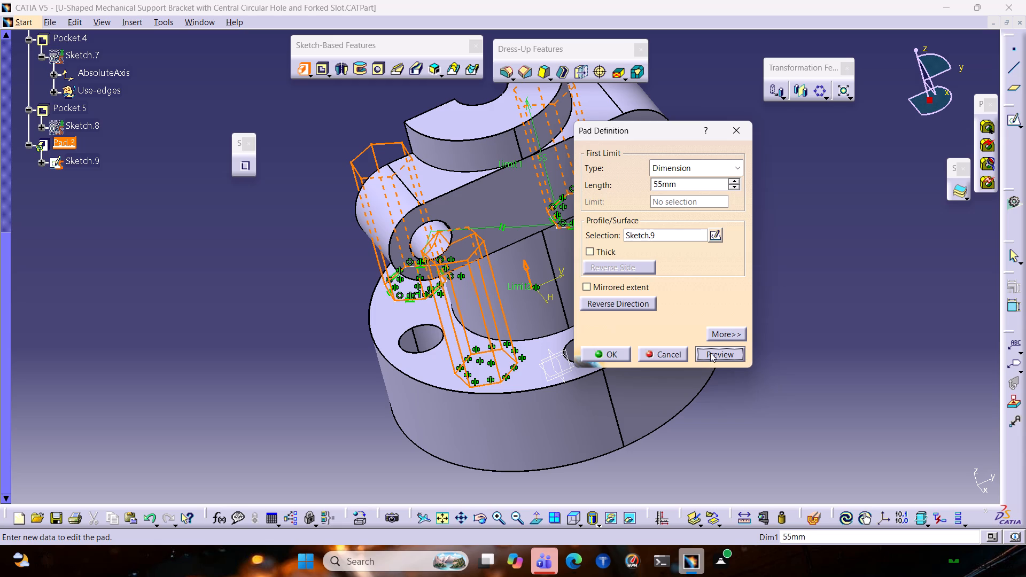
{"action": "left_click_drag", "start_coordinate": [707, 185], "coordinate": [555, 186]}
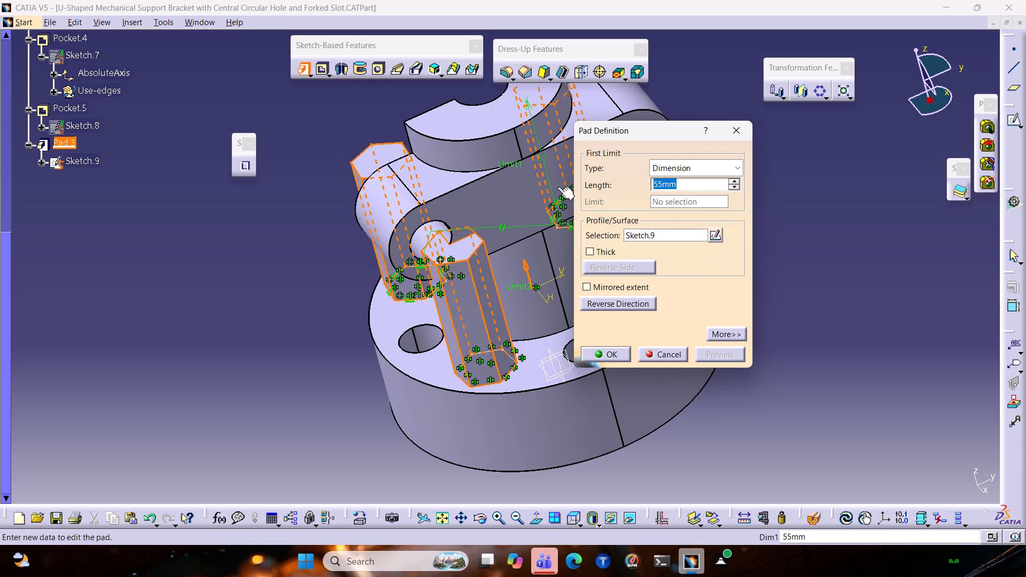
{"action": "type", "text": "35"}
{"action": "key", "text": "Return"}
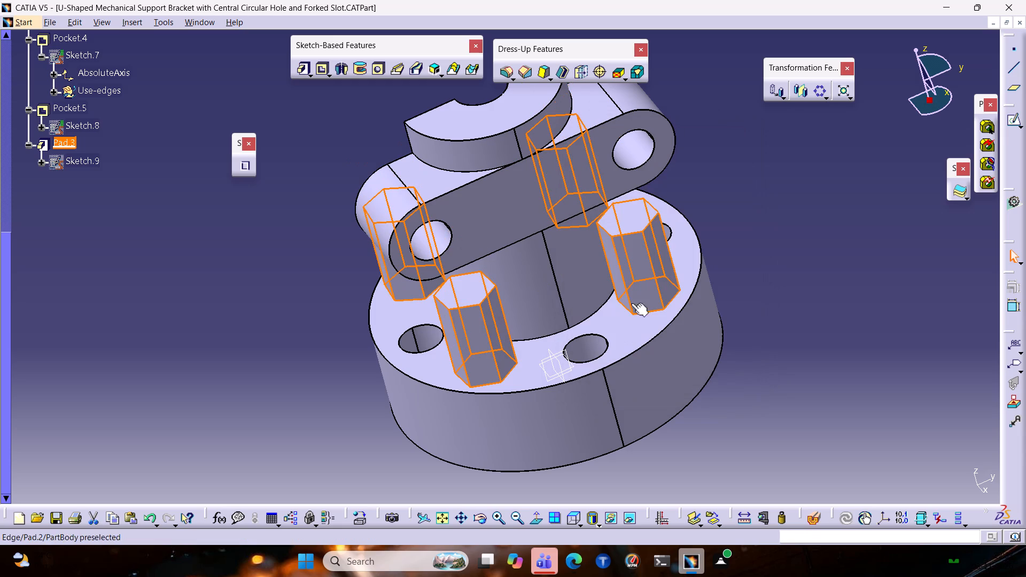
{"action": "left_click", "coordinate": [861, 344]}
Examine the four hexagonal posts on the base flange from several angles, including their position relative to the holes and fork.
{"action": "middle_click_drag", "start_coordinate": [754, 284], "coordinate": [621, 457]}
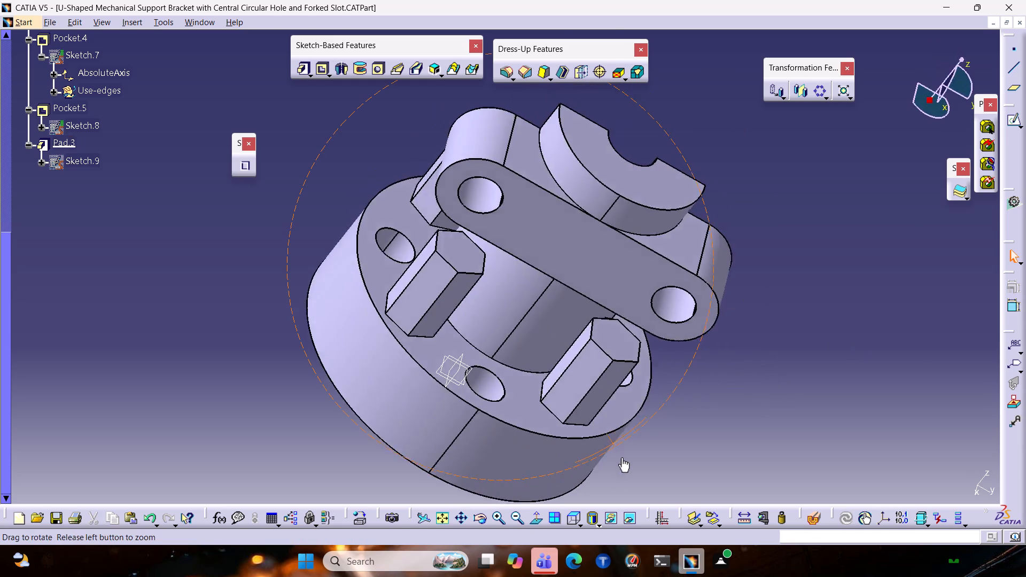
{"action": "middle_click_drag", "start_coordinate": [621, 457], "coordinate": [379, 426]}
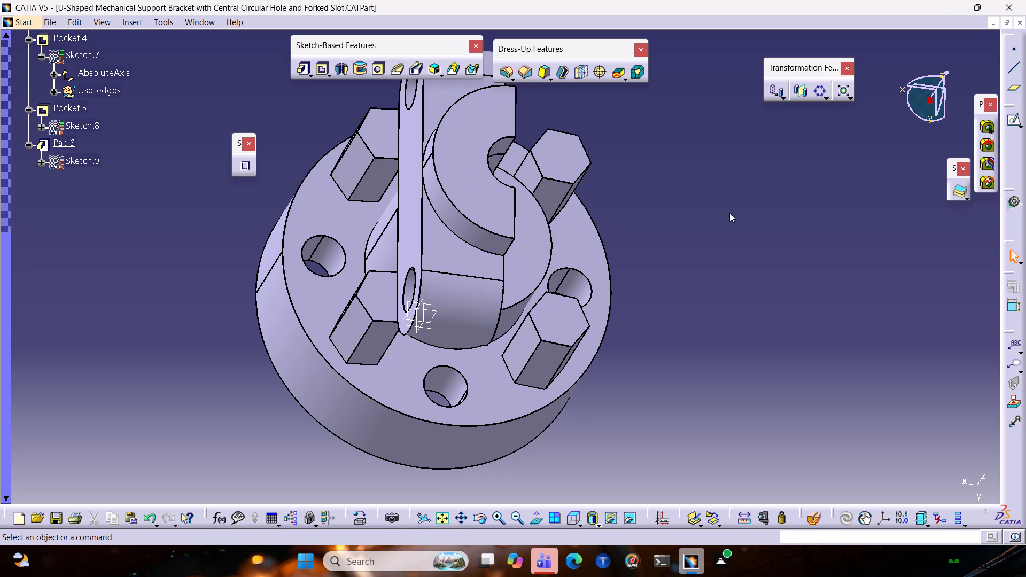
{"action": "middle_click_drag", "start_coordinate": [732, 210], "coordinate": [546, 252]}
{"action": "right_click_drag", "start_coordinate": [669, 228], "coordinate": [546, 252]}
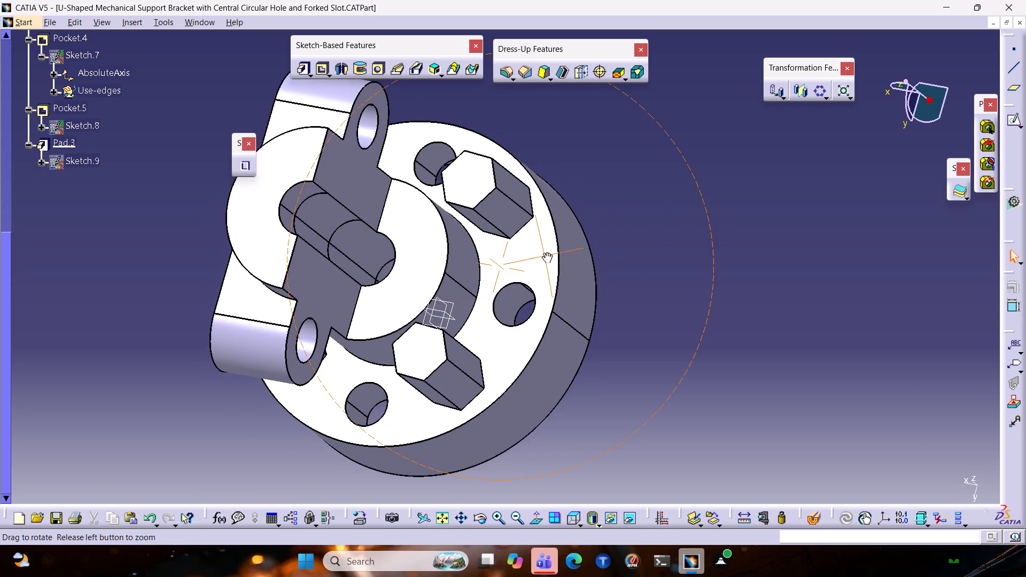
{"action": "middle_click_drag", "start_coordinate": [546, 252], "coordinate": [676, 229]}
{"action": "right_click_drag", "start_coordinate": [546, 252], "coordinate": [676, 229]}
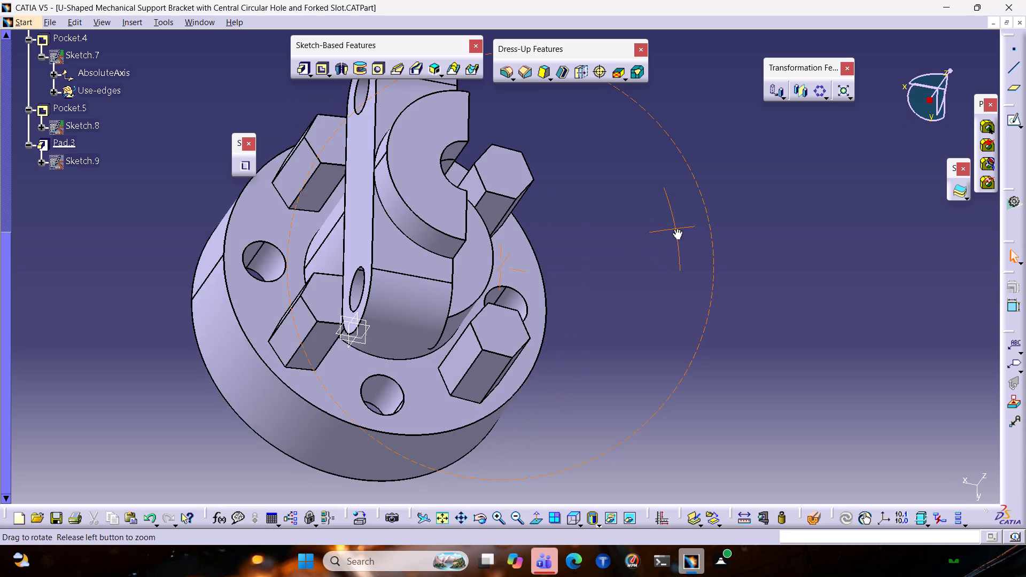
{"action": "middle_click_drag", "start_coordinate": [676, 229], "coordinate": [526, 239]}
{"action": "right_click_drag", "start_coordinate": [676, 229], "coordinate": [526, 239]}
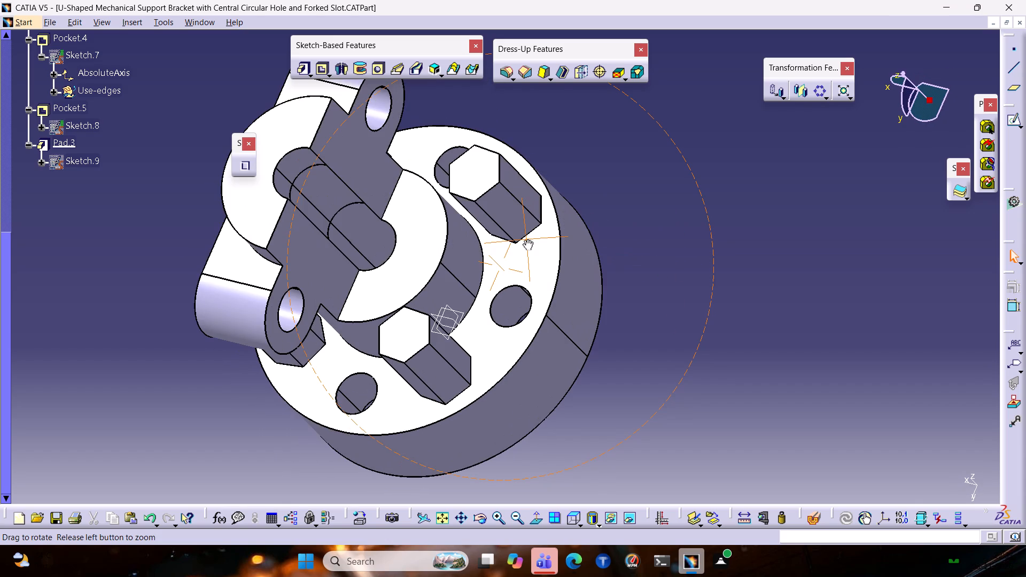
{"action": "right_click_drag", "start_coordinate": [526, 239], "coordinate": [538, 195]}
{"action": "middle_click_drag", "start_coordinate": [526, 239], "coordinate": [547, 188]}
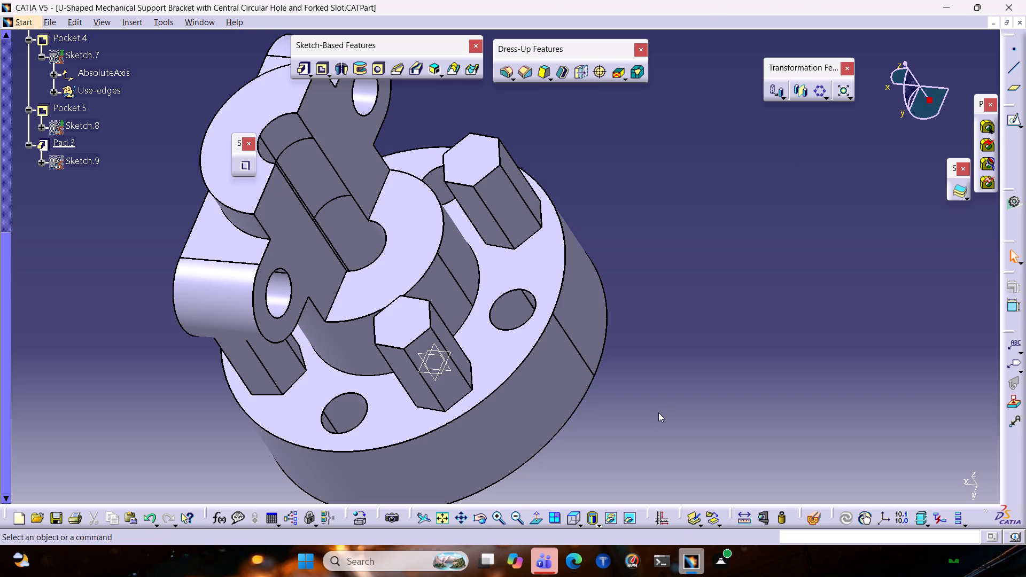
Undo the hexagonal post pad and its four-hexagon sketch on the base flange, and clear the face selection.
{"action": "key", "text": "ctrl+z"}
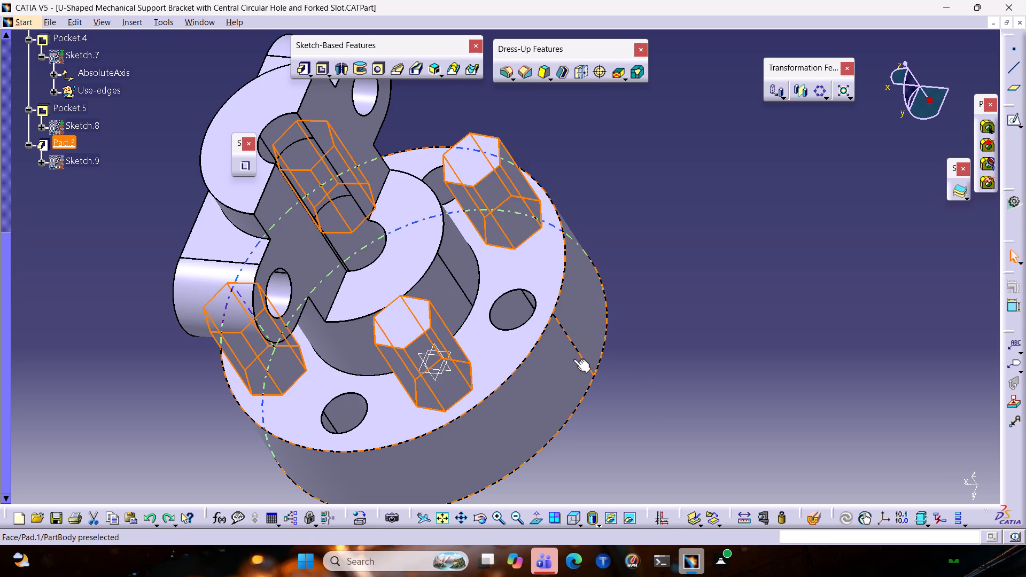
{"action": "key", "text": "ctrl+z"}
{"action": "key", "text": "ctrl+z"}
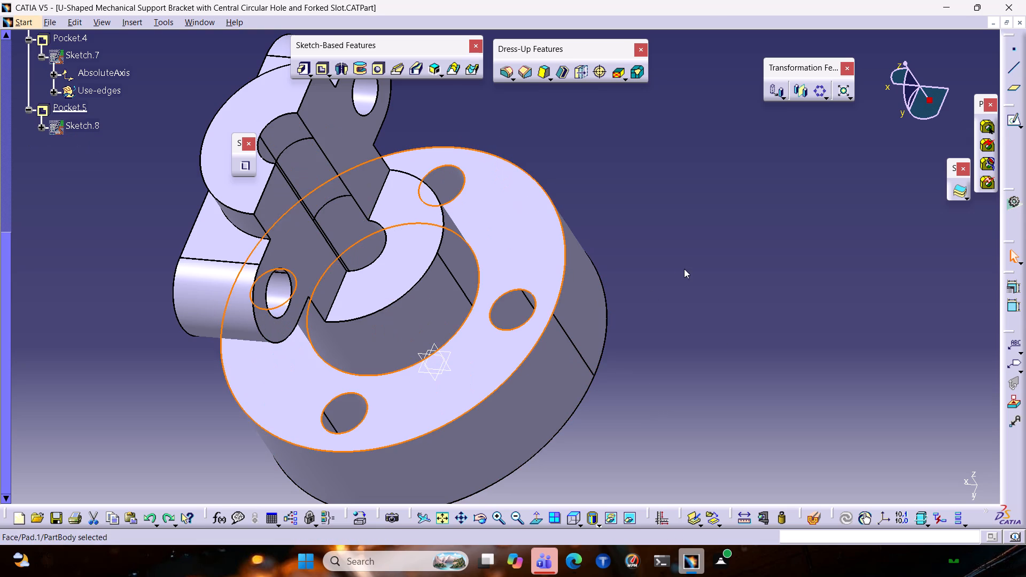
{"action": "left_click", "coordinate": [684, 269]}
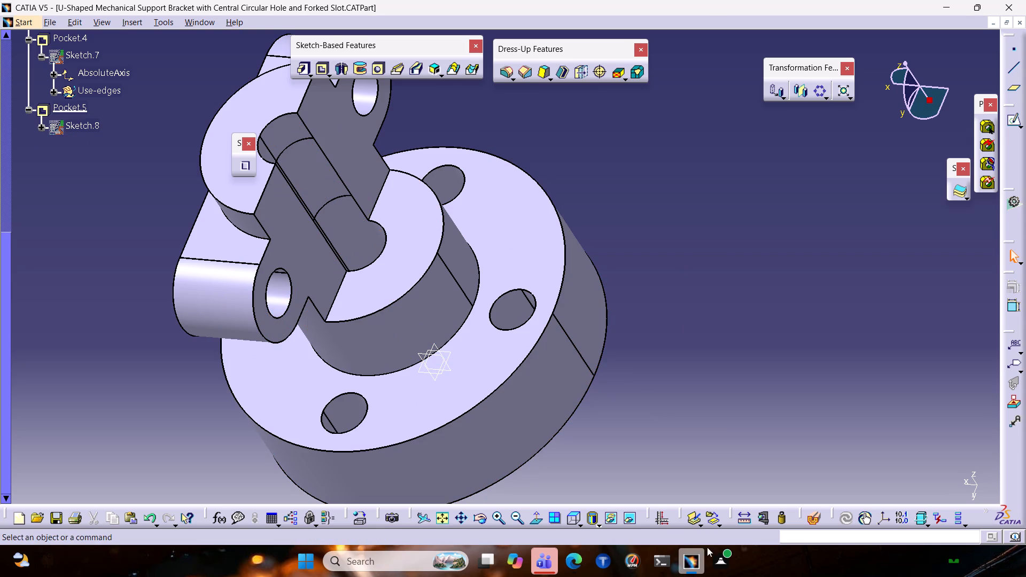
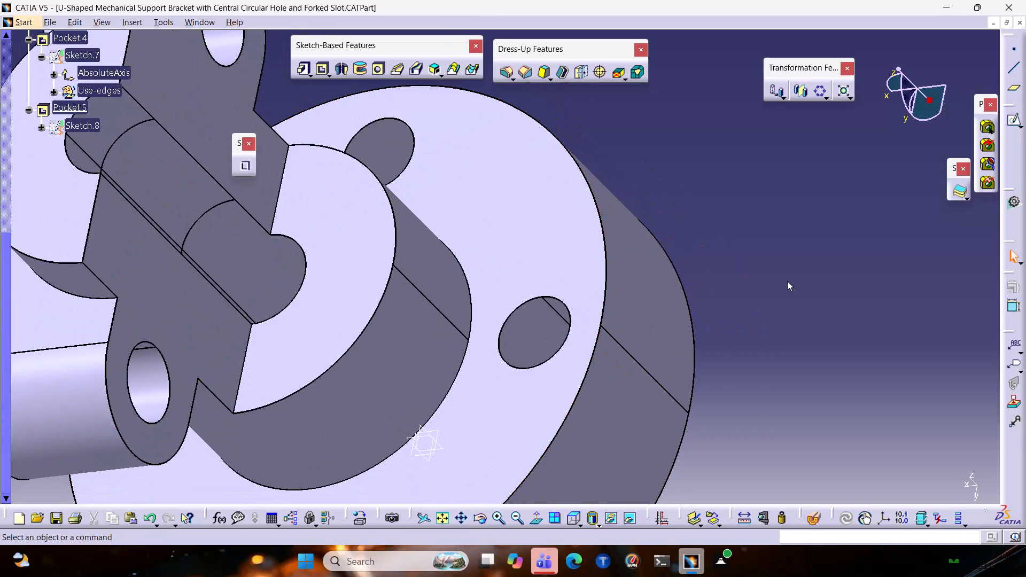
Examine the finished bracket from all sides, including the base flange holes, the hollow underside, the central bore and the forked head.
{"action": "middle_click_drag", "start_coordinate": [765, 257], "coordinate": [776, 238], "text": "ctrl"}
{"action": "middle_click_drag", "start_coordinate": [776, 237], "coordinate": [749, 339], "text": "ctrl"}
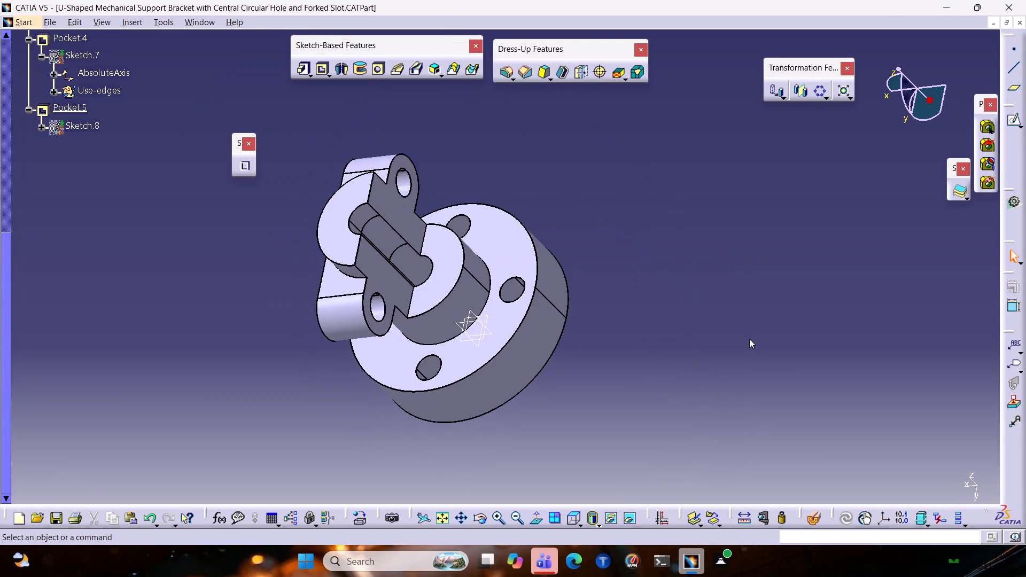
{"action": "middle_click_drag", "start_coordinate": [606, 428], "coordinate": [597, 426], "text": "ctrl"}
{"action": "middle_click_drag", "start_coordinate": [587, 384], "coordinate": [581, 404]}
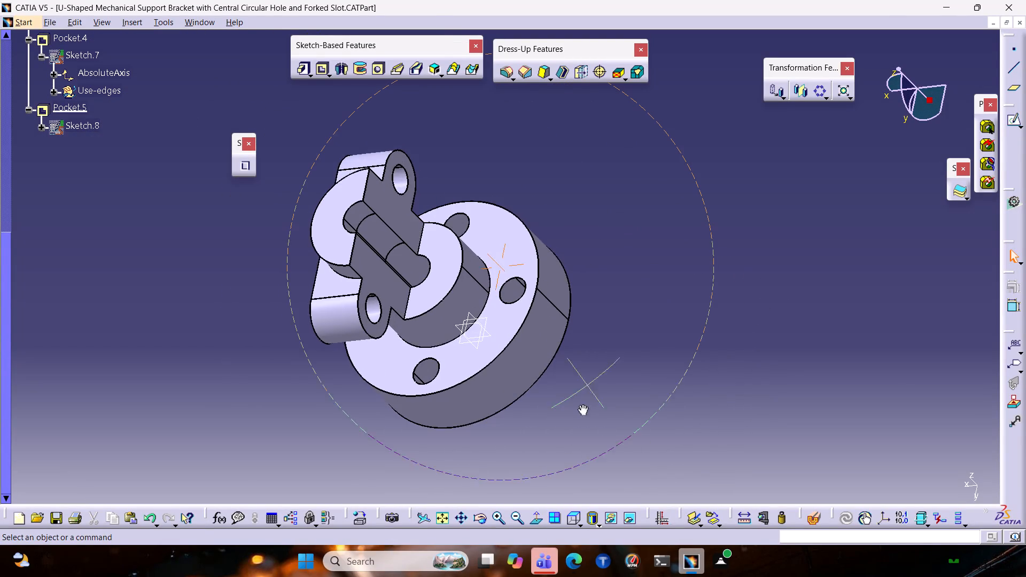
{"action": "middle_click_drag", "start_coordinate": [581, 404], "coordinate": [722, 361]}
{"action": "middle_click_drag", "start_coordinate": [678, 232], "coordinate": [737, 167], "text": "ctrl"}
{"action": "middle_click_drag", "start_coordinate": [807, 158], "coordinate": [750, 246], "text": "ctrl"}
{"action": "middle_click_drag", "start_coordinate": [713, 217], "coordinate": [437, 243], "text": "ctrl"}
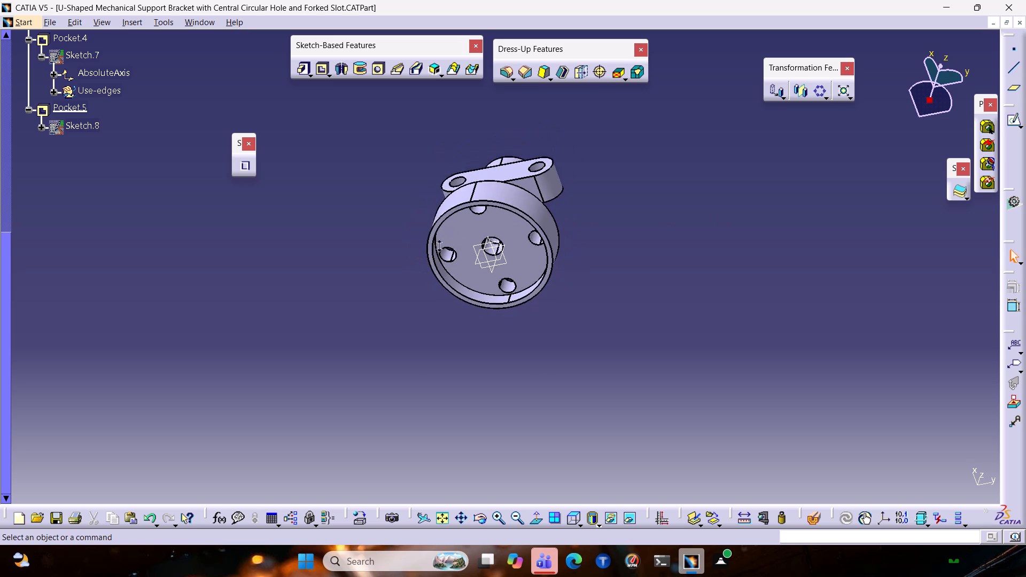
{"action": "middle_click_drag", "start_coordinate": [437, 243], "coordinate": [418, 261], "text": "ctrl"}
{"action": "middle_click", "coordinate": [542, 237], "text": "ctrl"}
{"action": "middle_click_drag", "start_coordinate": [578, 222], "coordinate": [467, 234], "text": "ctrl"}
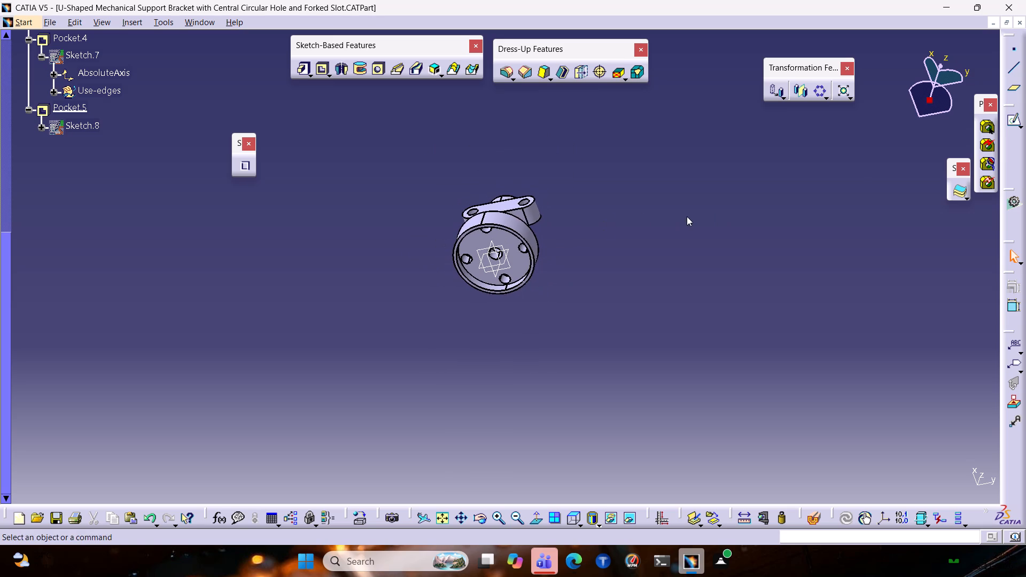
{"action": "middle_click_drag", "start_coordinate": [589, 219], "coordinate": [632, 176], "text": "ctrl"}
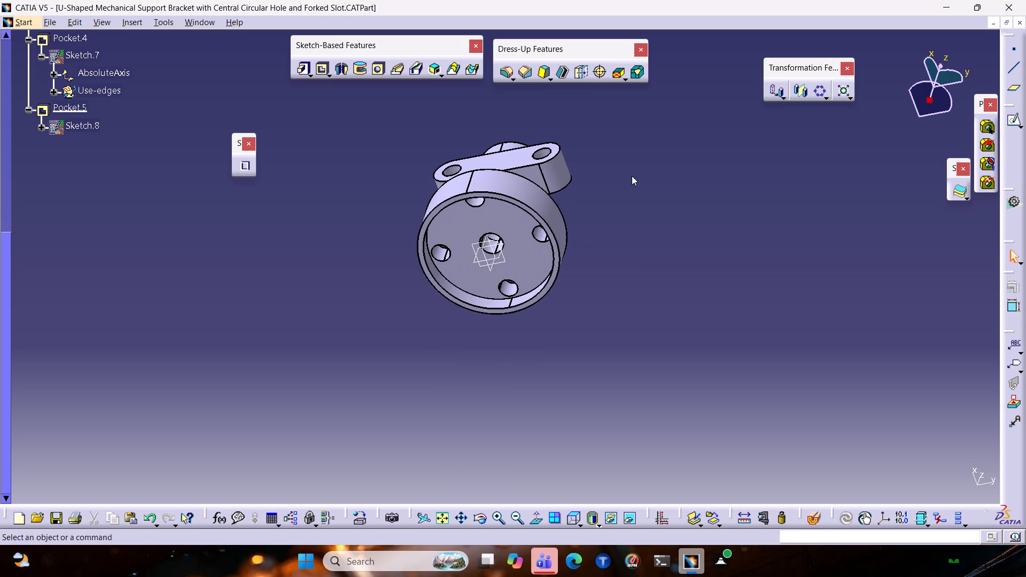
{"action": "middle_click_drag", "start_coordinate": [629, 190], "coordinate": [556, 424]}
{"action": "middle_click_drag", "start_coordinate": [619, 330], "coordinate": [677, 269]}
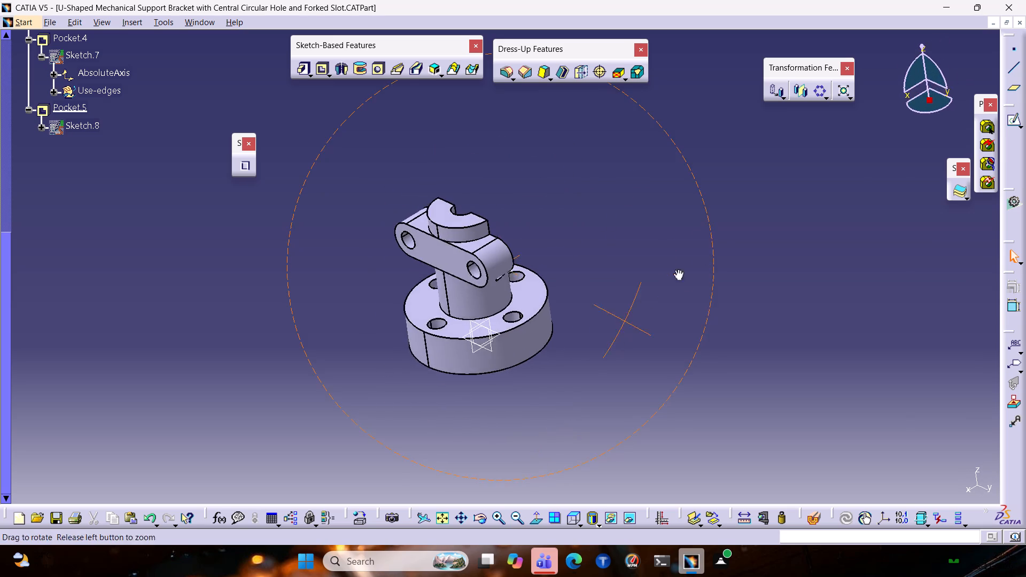
{"action": "middle_click_drag", "start_coordinate": [677, 269], "coordinate": [717, 245]}
{"action": "middle_click_drag", "start_coordinate": [656, 301], "coordinate": [759, 214], "text": "ctrl"}
{"action": "middle_click_drag", "start_coordinate": [795, 292], "coordinate": [518, 287]}
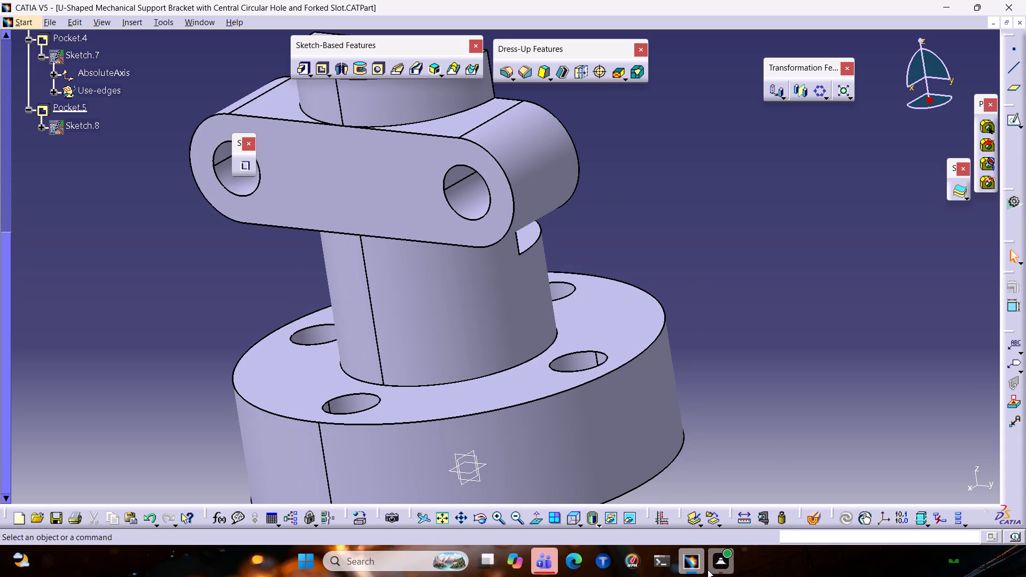
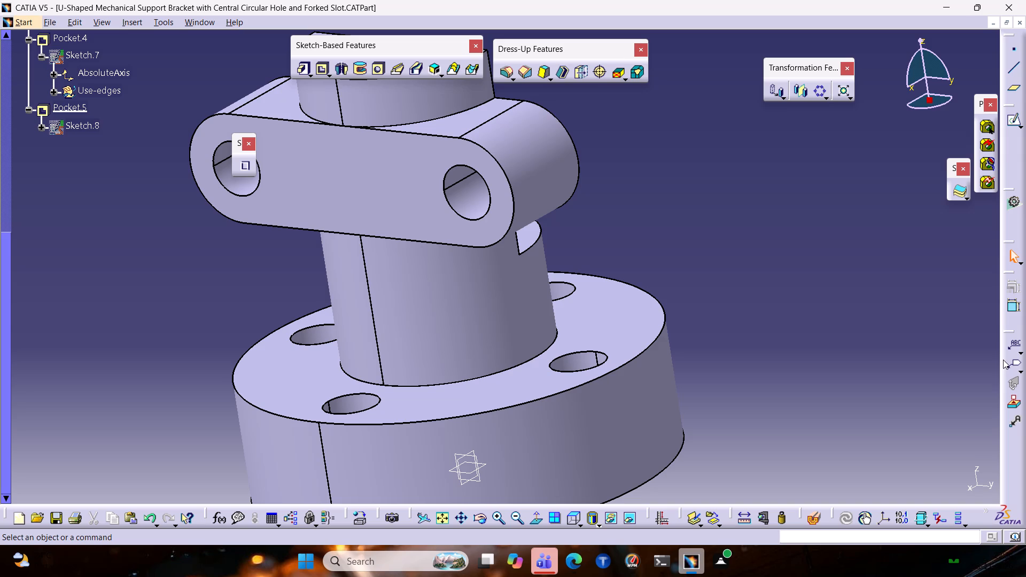
Examine the bracket from several angles, including the forked head, its central bore, the lug holes and the base flange.
{"action": "scroll", "coordinate": [1025, 356], "scroll_direction": "up", "scroll_amount": 1}
{"action": "middle_click_drag", "start_coordinate": [889, 247], "coordinate": [854, 345]}
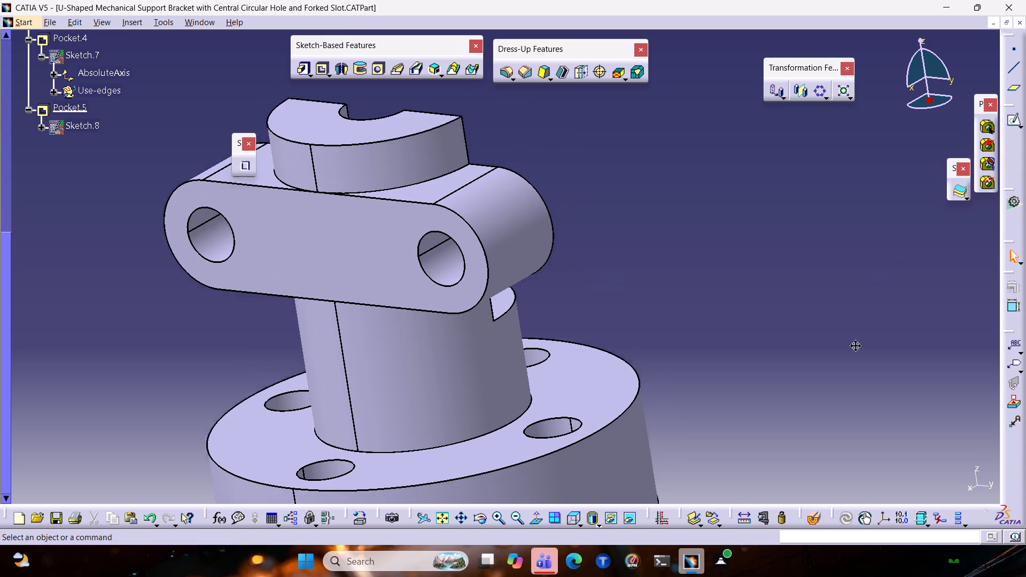
{"action": "middle_click_drag", "start_coordinate": [854, 345], "coordinate": [848, 392]}
{"action": "middle_click_drag", "start_coordinate": [820, 261], "coordinate": [773, 277], "text": "ctrl"}
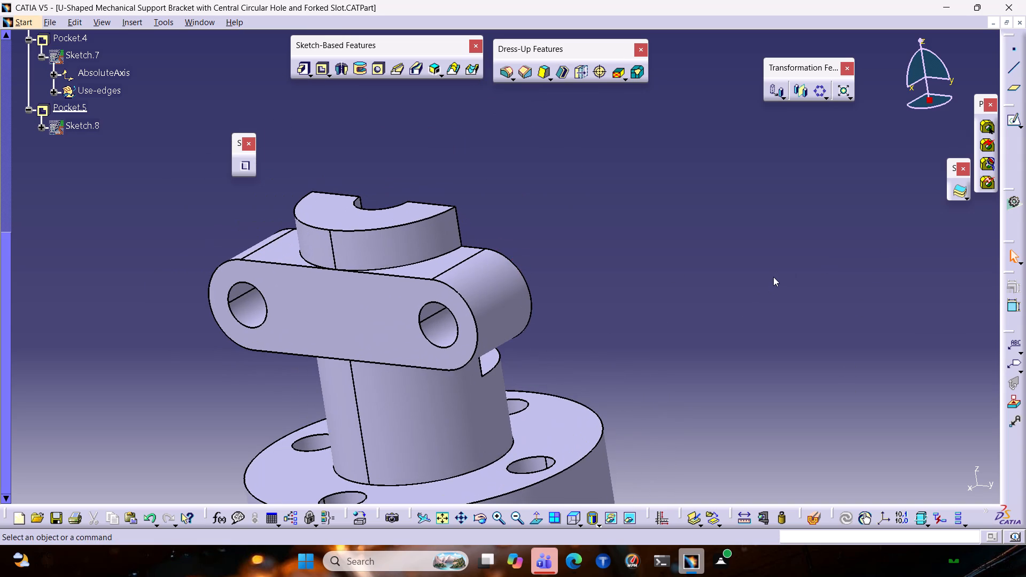
{"action": "middle_click_drag", "start_coordinate": [773, 277], "coordinate": [295, 384]}
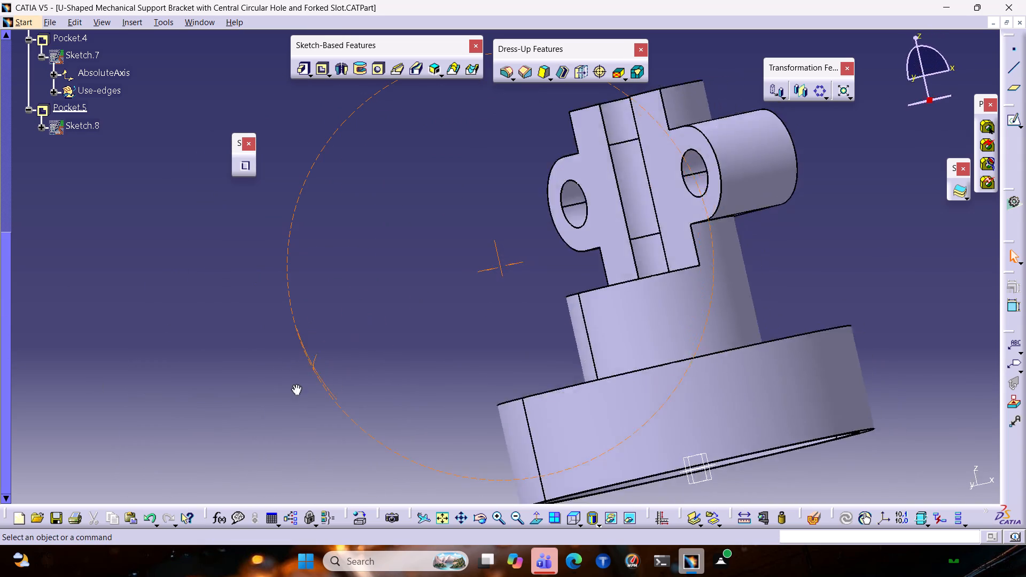
{"action": "middle_click_drag", "start_coordinate": [295, 384], "coordinate": [592, 128]}
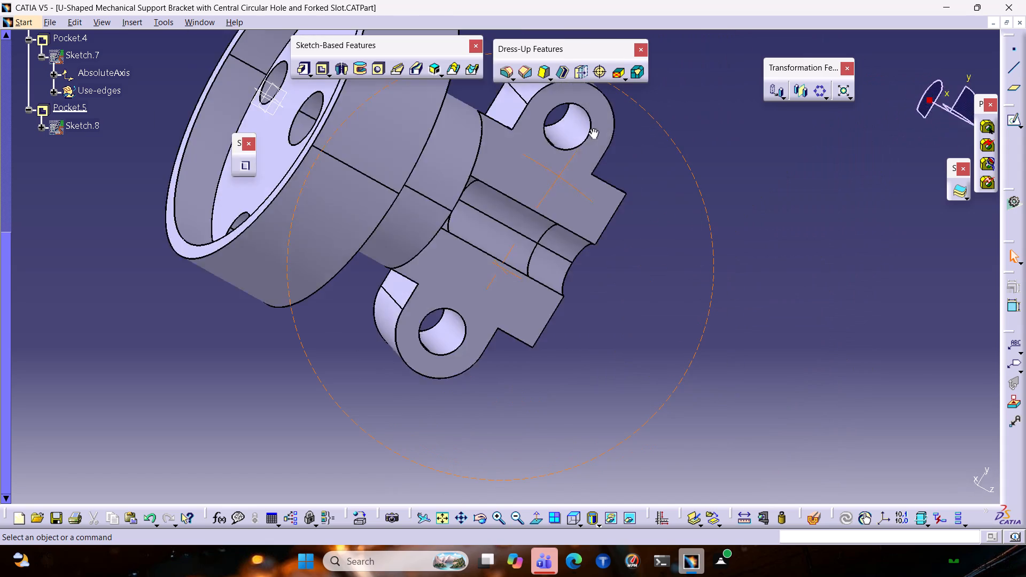
{"action": "middle_click_drag", "start_coordinate": [592, 128], "coordinate": [853, 198]}
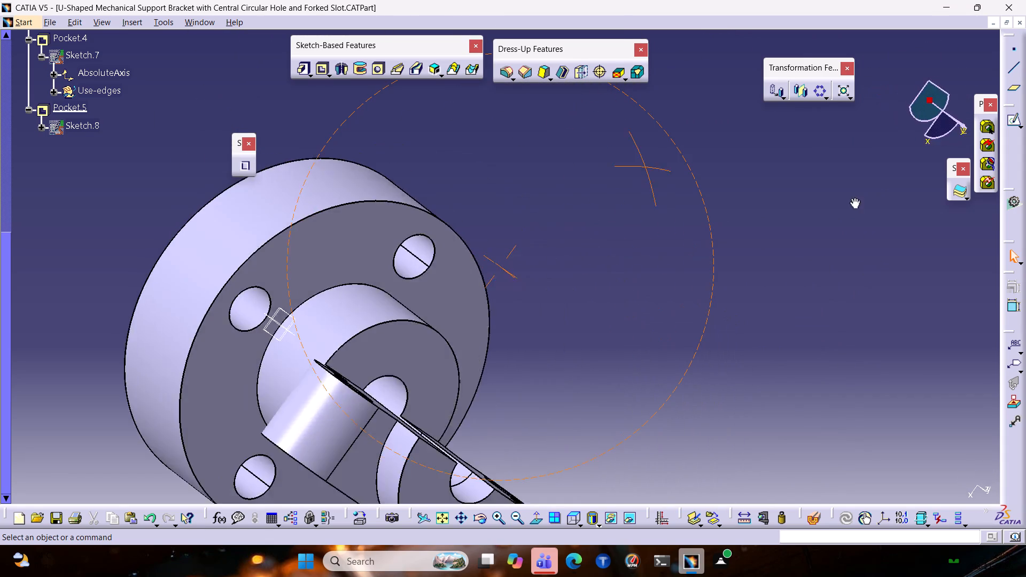
{"action": "middle_click_drag", "start_coordinate": [853, 198], "coordinate": [703, 112]}
{"action": "middle_click_drag", "start_coordinate": [691, 288], "coordinate": [594, 48]}
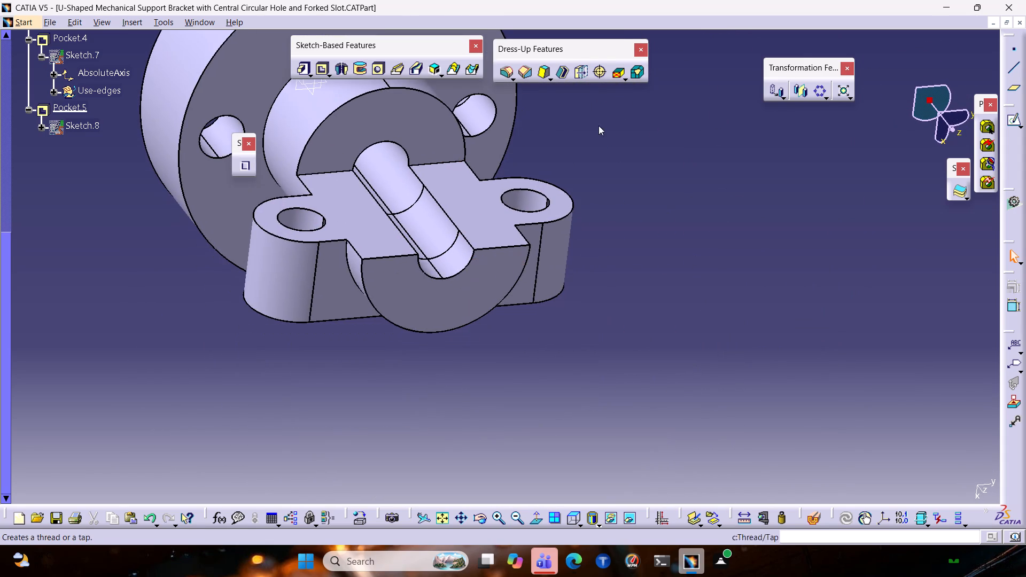
{"action": "middle_click_drag", "start_coordinate": [603, 305], "coordinate": [580, 309], "text": "ctrl"}
{"action": "middle_click_drag", "start_coordinate": [574, 328], "coordinate": [503, 234], "text": "ctrl"}
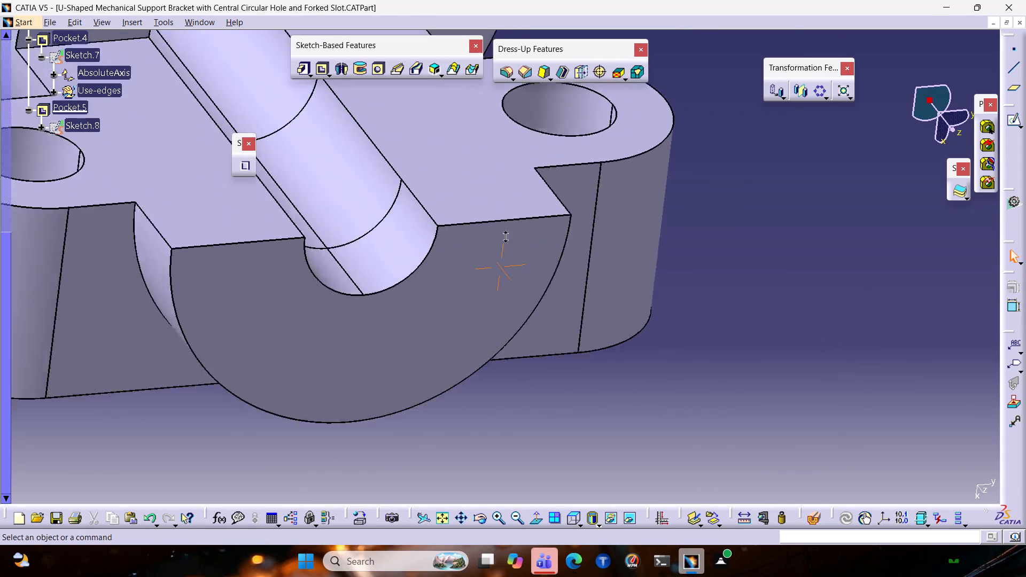
{"action": "middle_click_drag", "start_coordinate": [503, 234], "coordinate": [492, 336], "text": "ctrl"}
{"action": "middle_click_drag", "start_coordinate": [500, 385], "coordinate": [425, 329]}
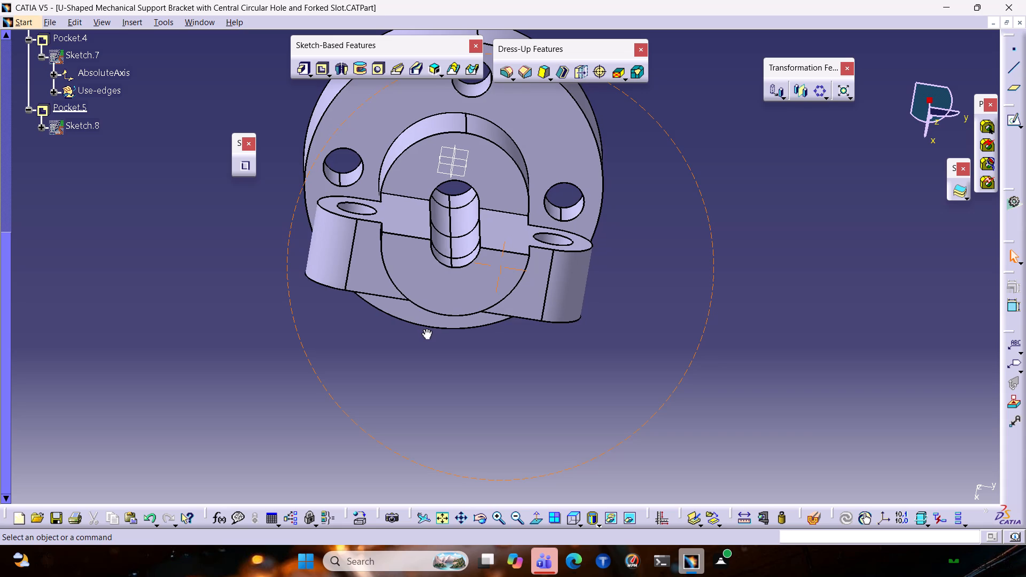
{"action": "middle_click_drag", "start_coordinate": [425, 329], "coordinate": [424, 327]}
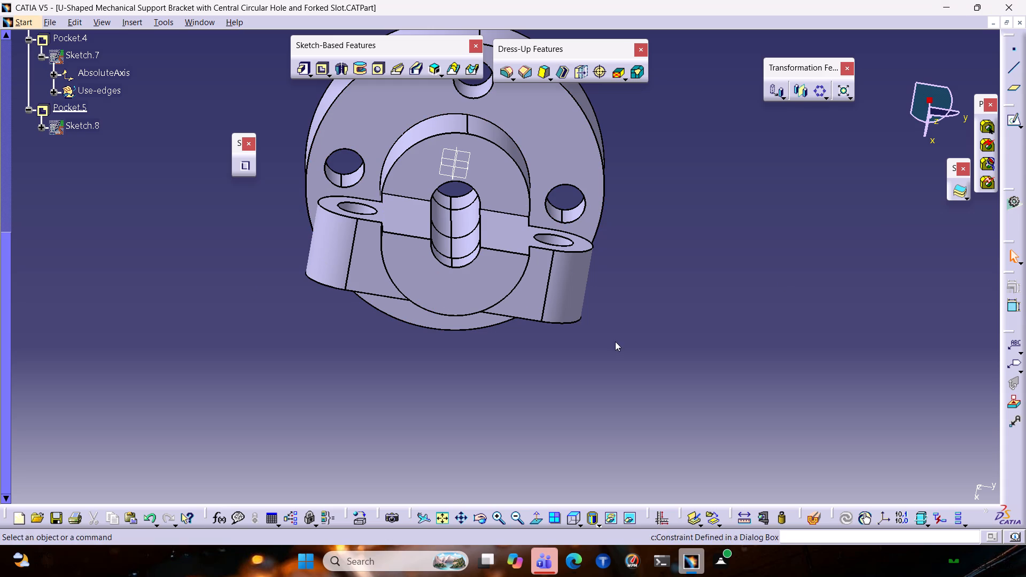
{"action": "middle_click_drag", "start_coordinate": [648, 177], "coordinate": [626, 220], "text": "ctrl"}
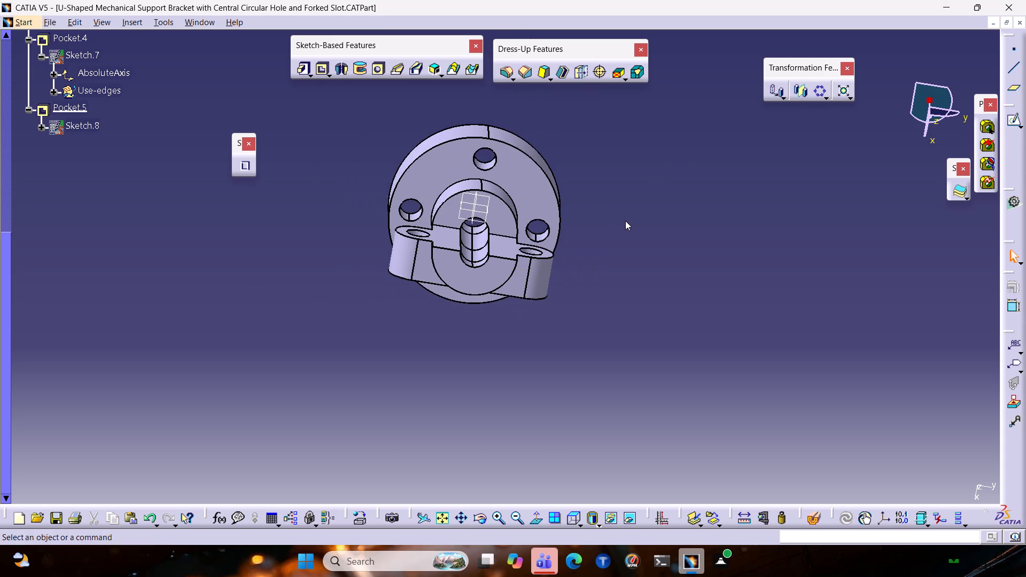
{"action": "middle_click_drag", "start_coordinate": [626, 220], "coordinate": [651, 170], "text": "ctrl"}
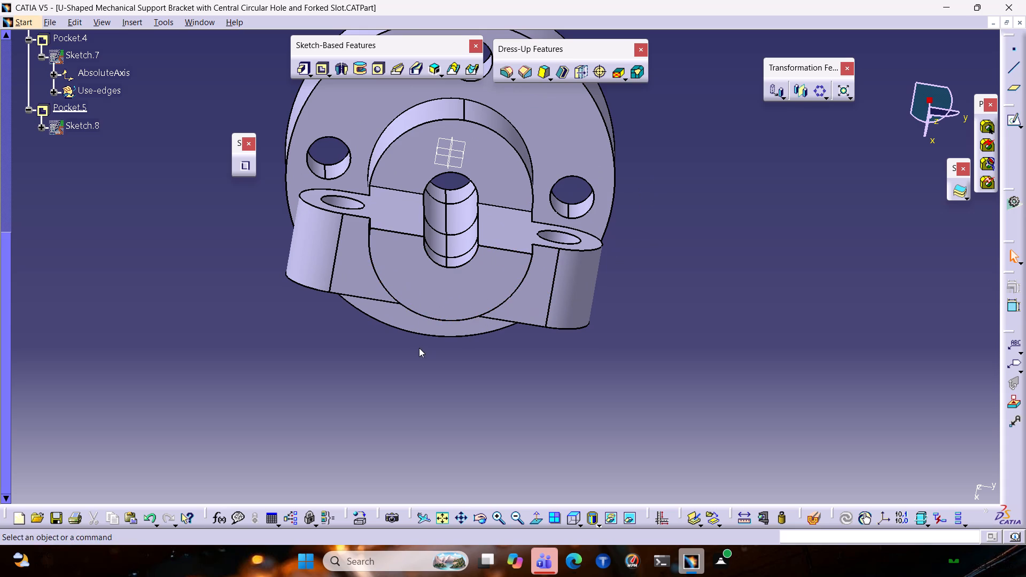
Sketch a circle about 94 mm in diameter on the base flange's upper face, centred on the sketch origin.
{"action": "left_click", "coordinate": [562, 121]}
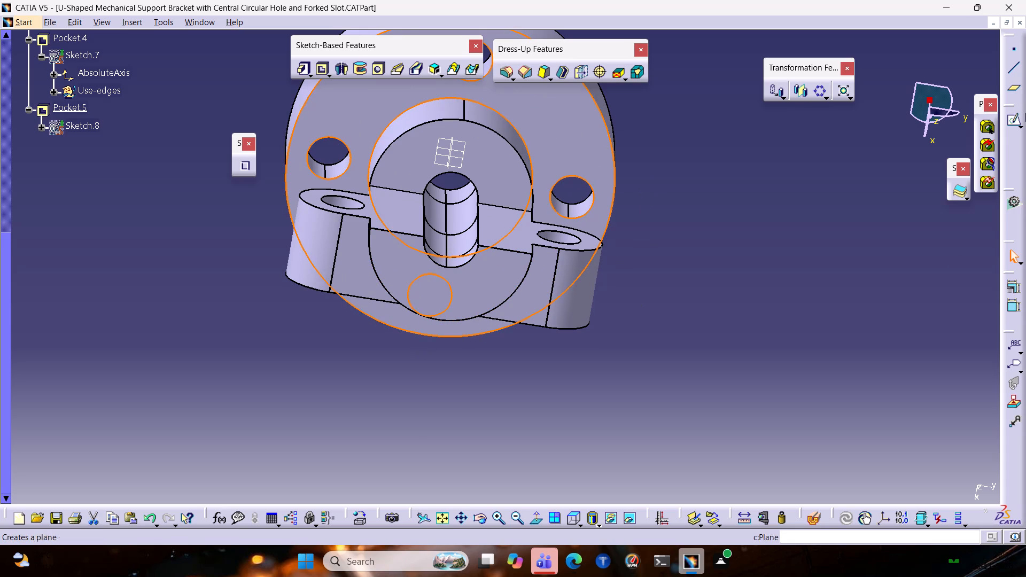
{"action": "left_click", "coordinate": [1014, 122]}
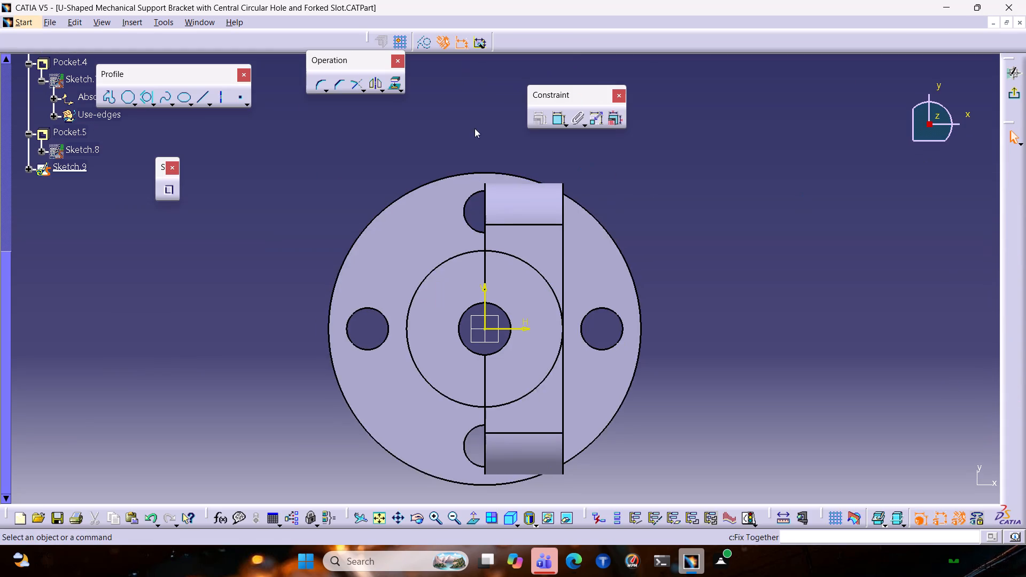
{"action": "left_click", "coordinate": [134, 103]}
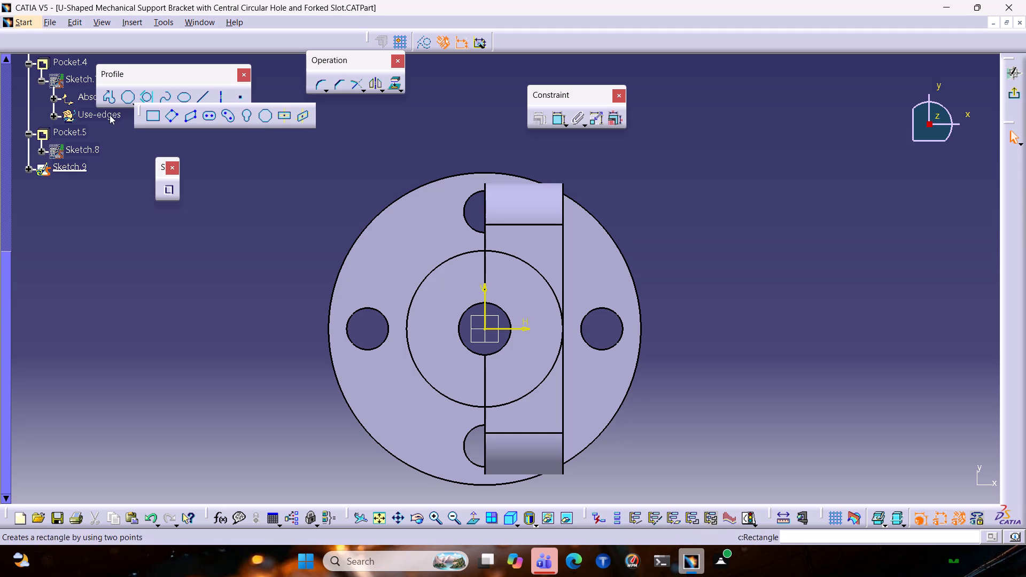
{"action": "left_click", "coordinate": [123, 155]}
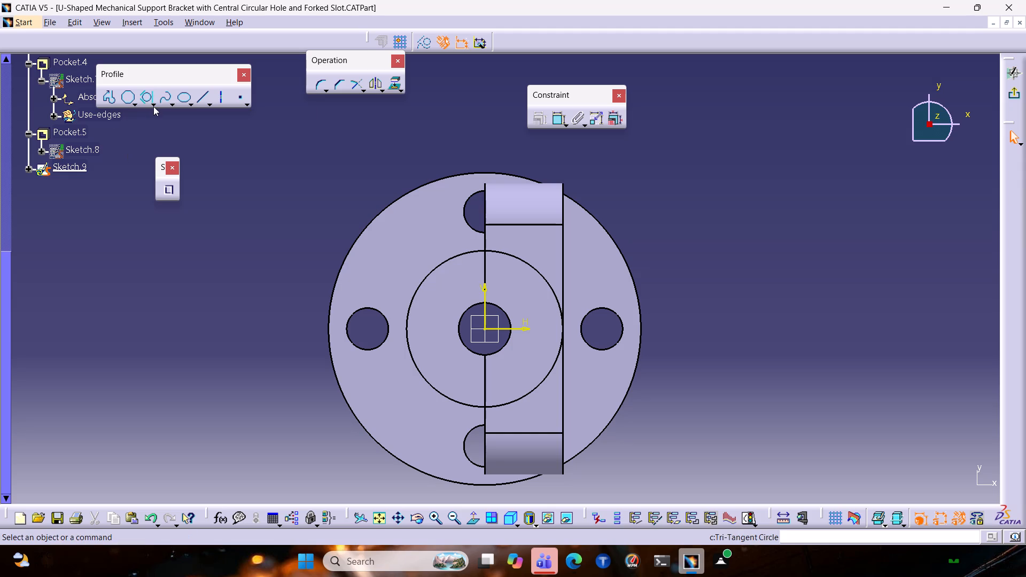
{"action": "left_click", "coordinate": [152, 103]}
{"action": "left_click", "coordinate": [167, 112]}
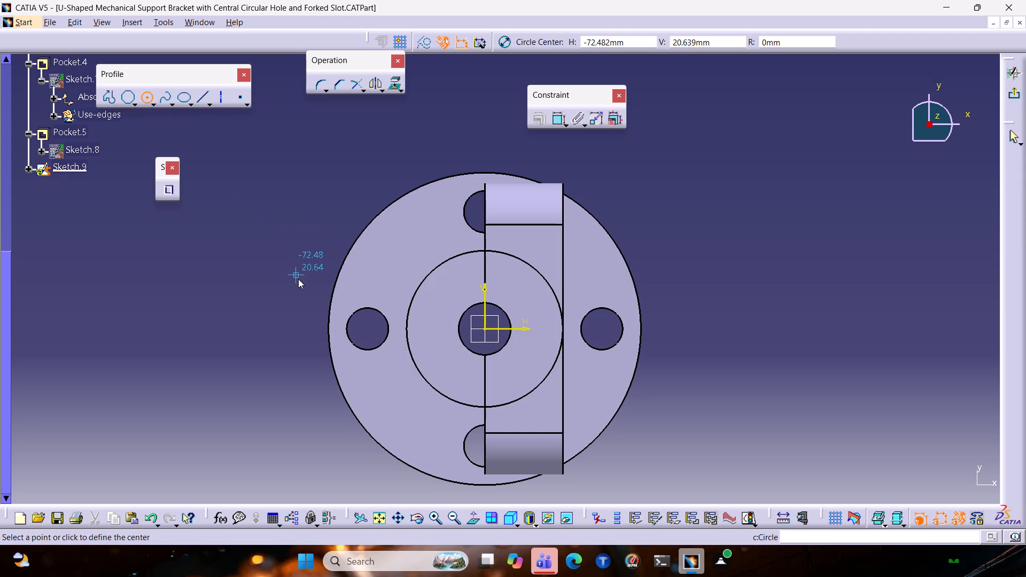
{"action": "middle_click_drag", "start_coordinate": [298, 279], "coordinate": [271, 167]}
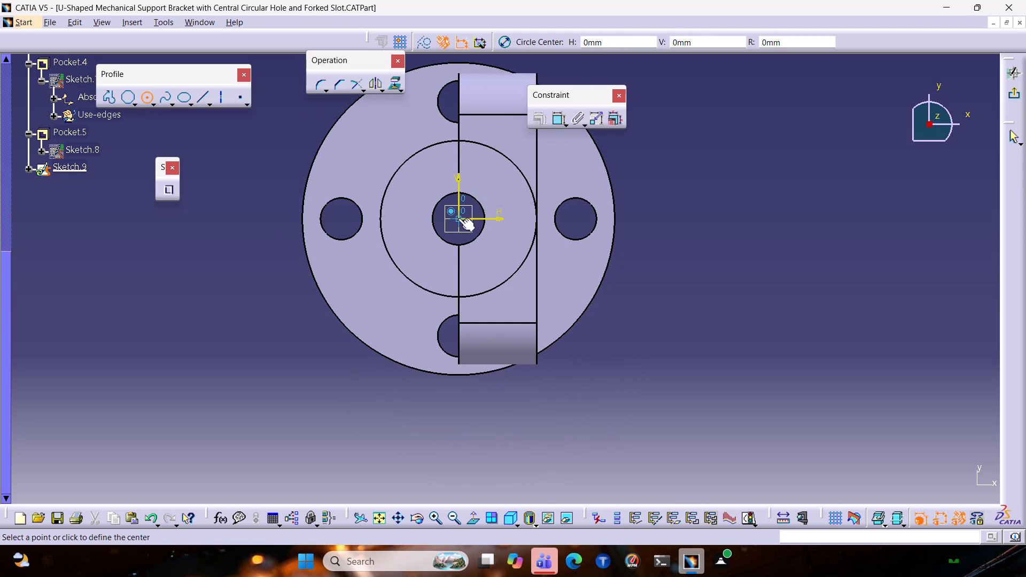
{"action": "left_click", "coordinate": [458, 218]}
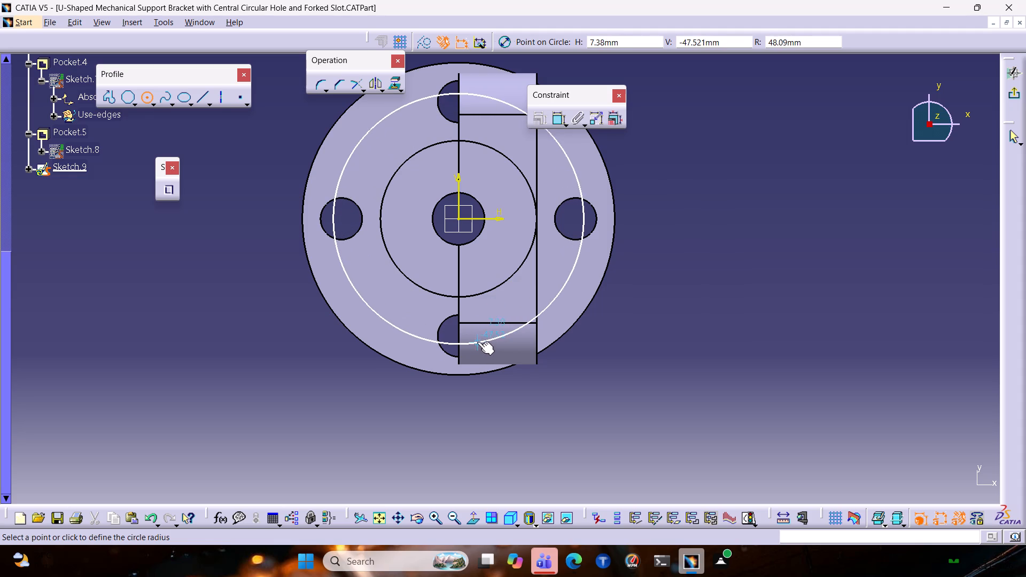
{"action": "left_click", "coordinate": [476, 340]}
{"action": "left_click", "coordinate": [724, 176]}
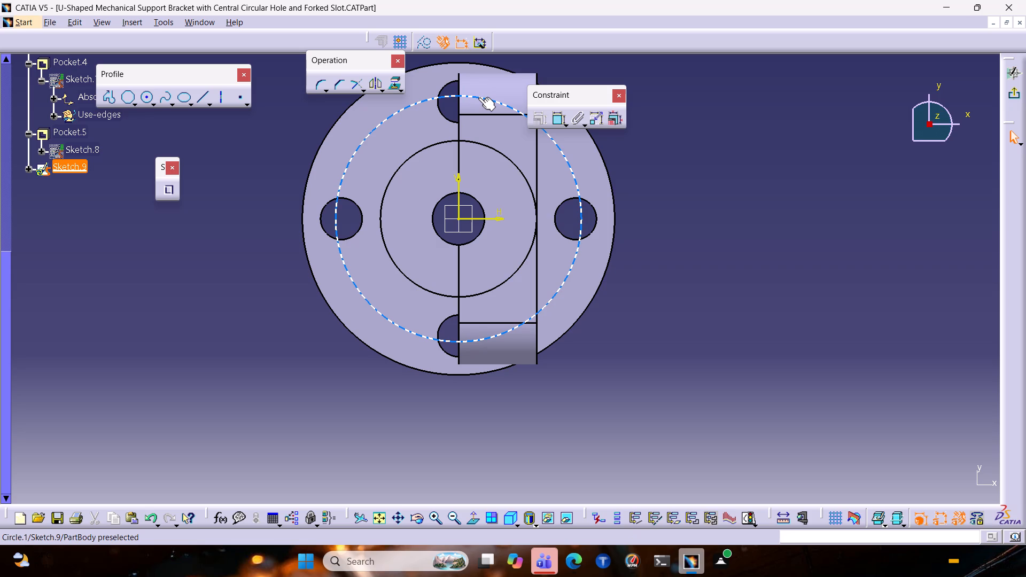
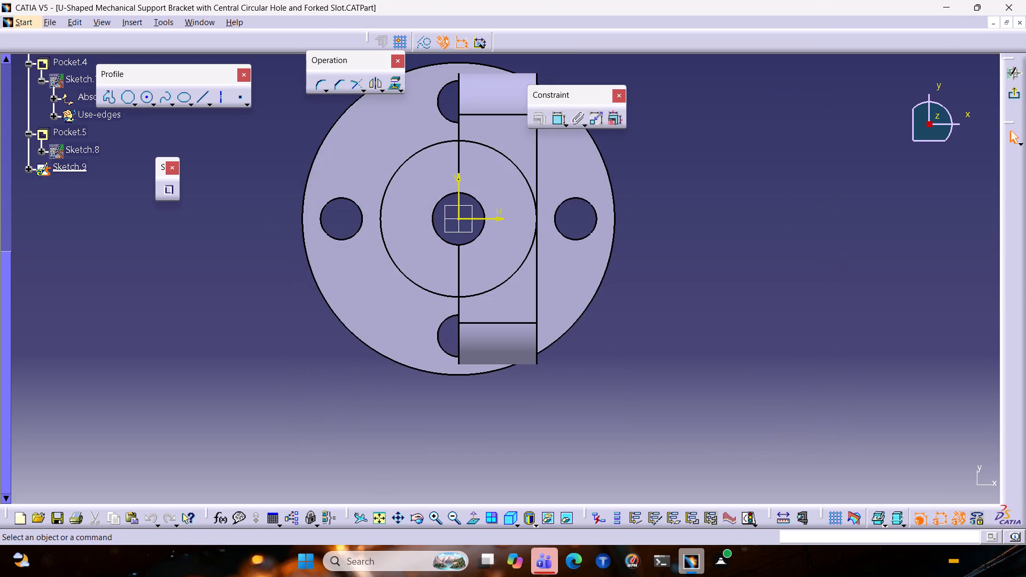
Save a copy of the bracket as an igs file in Documents under its current name, overwriting the existing igs file.
{"action": "left_click", "coordinate": [50, 25]}
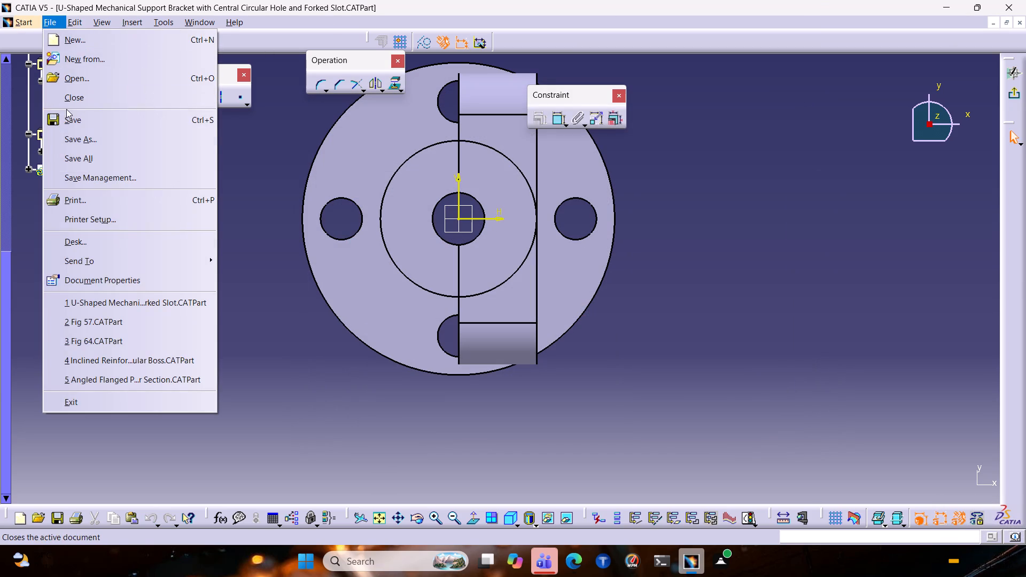
{"action": "left_click", "coordinate": [73, 144]}
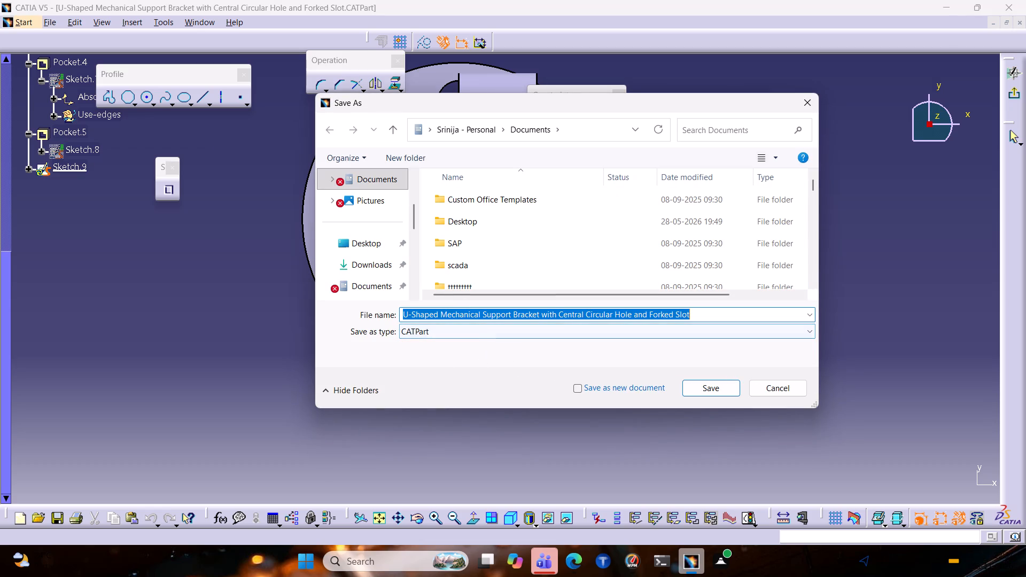
{"action": "left_click", "coordinate": [476, 334]}
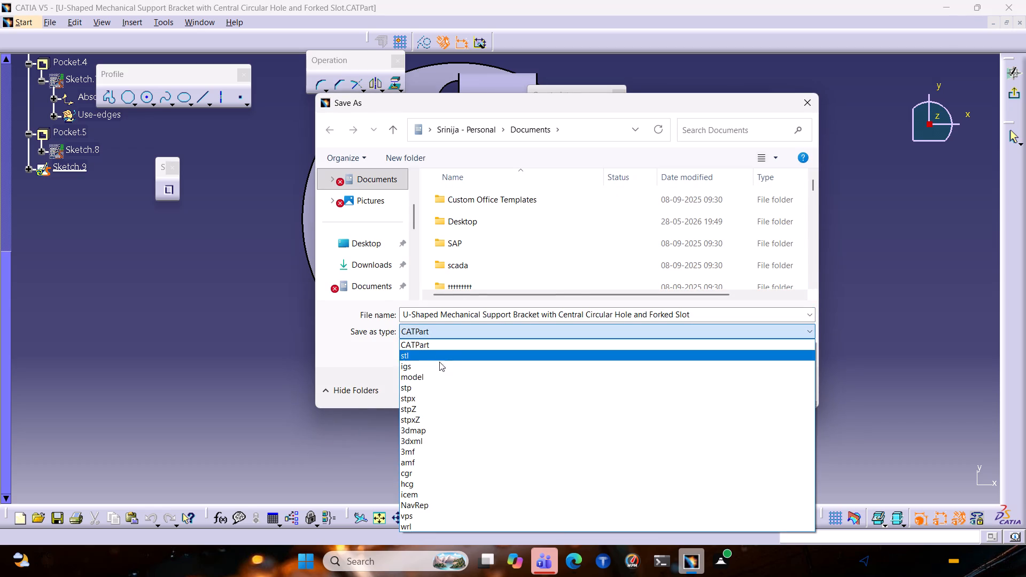
{"action": "left_click", "coordinate": [439, 363]}
{"action": "left_click", "coordinate": [695, 387]}
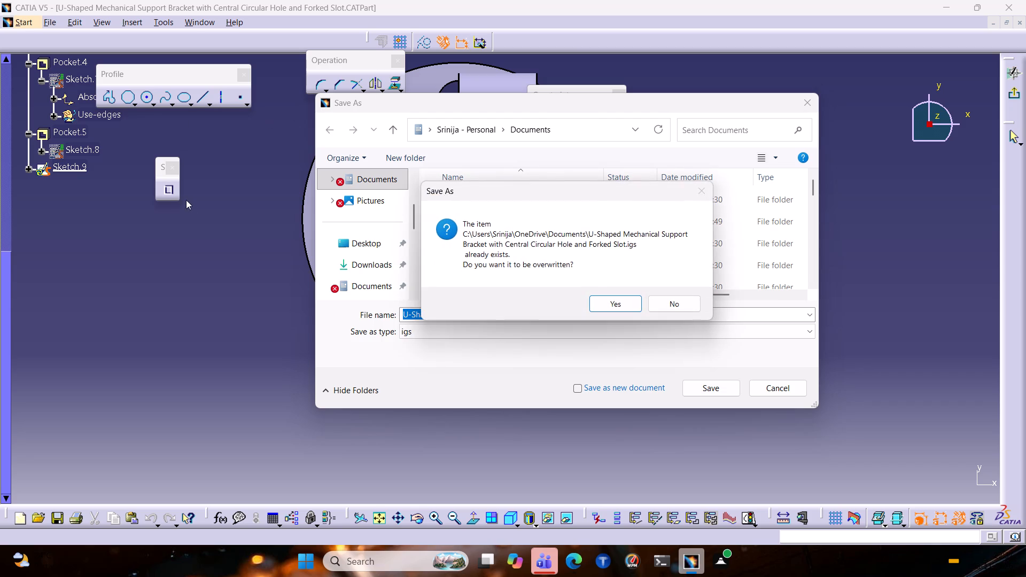
{"action": "left_click", "coordinate": [605, 306]}
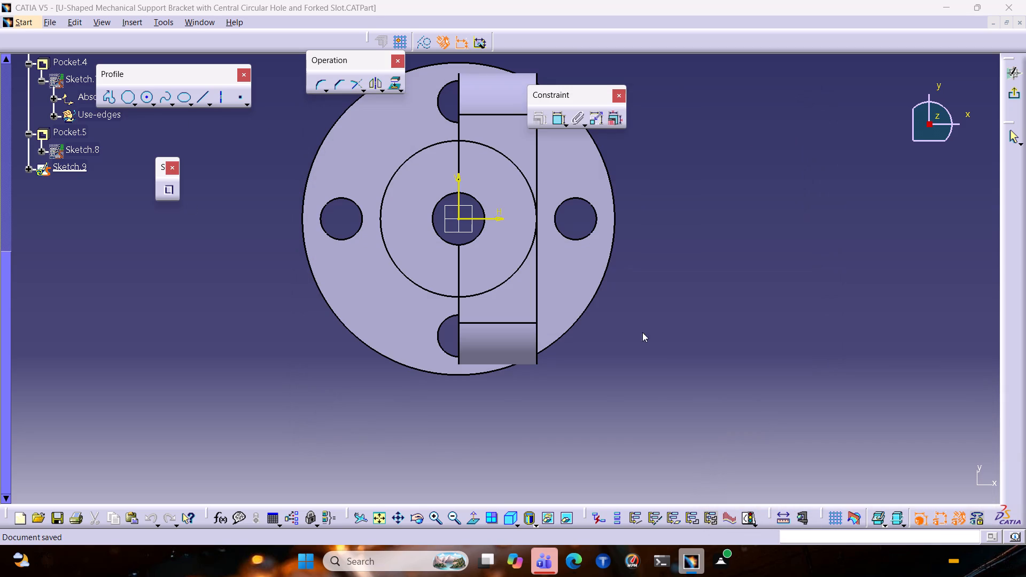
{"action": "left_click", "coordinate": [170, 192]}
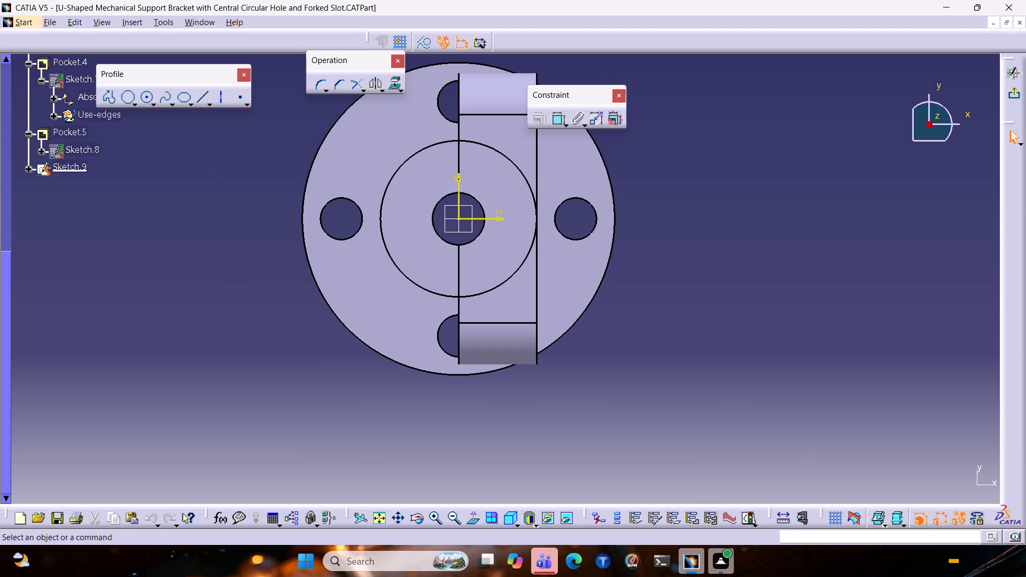